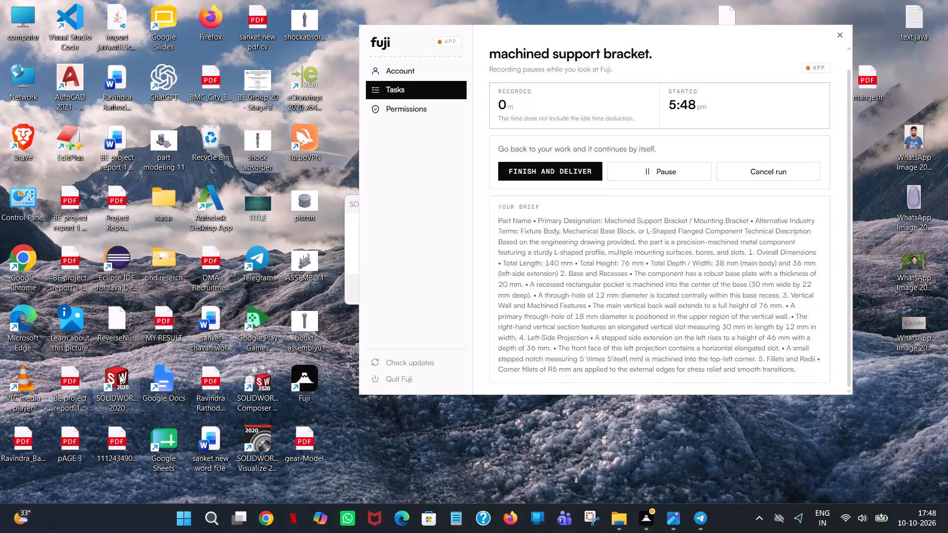
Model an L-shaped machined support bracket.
Launch SOLIDWORKS 2020 and create a new part document.
double_click(116, 376)
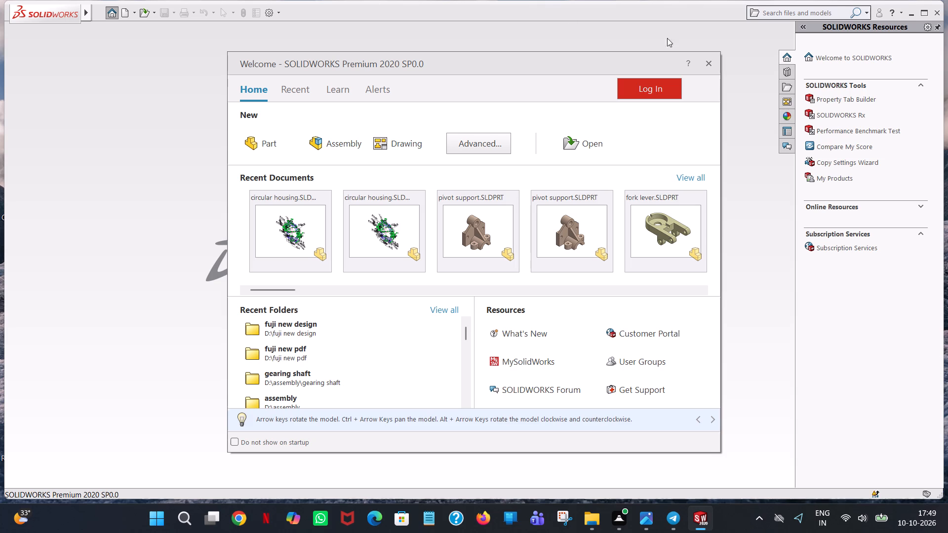
double_click(283, 137)
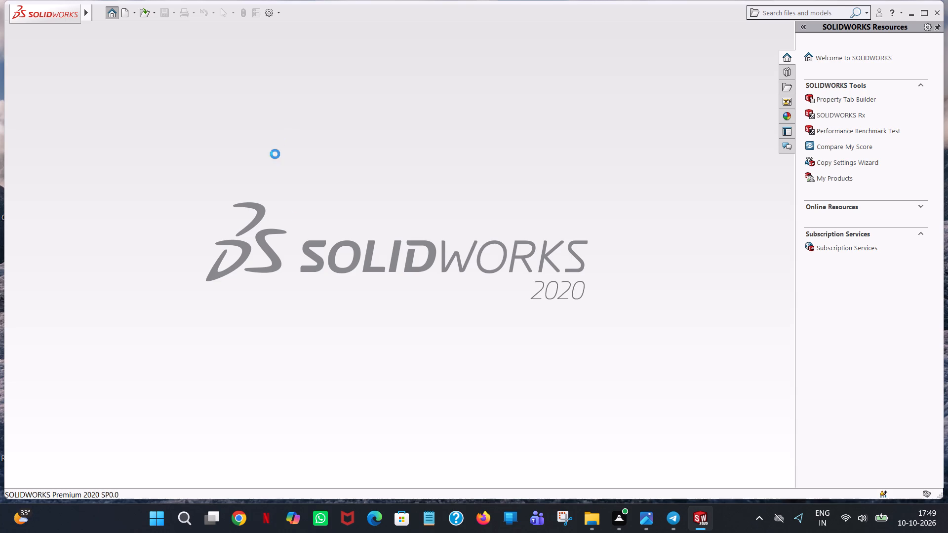
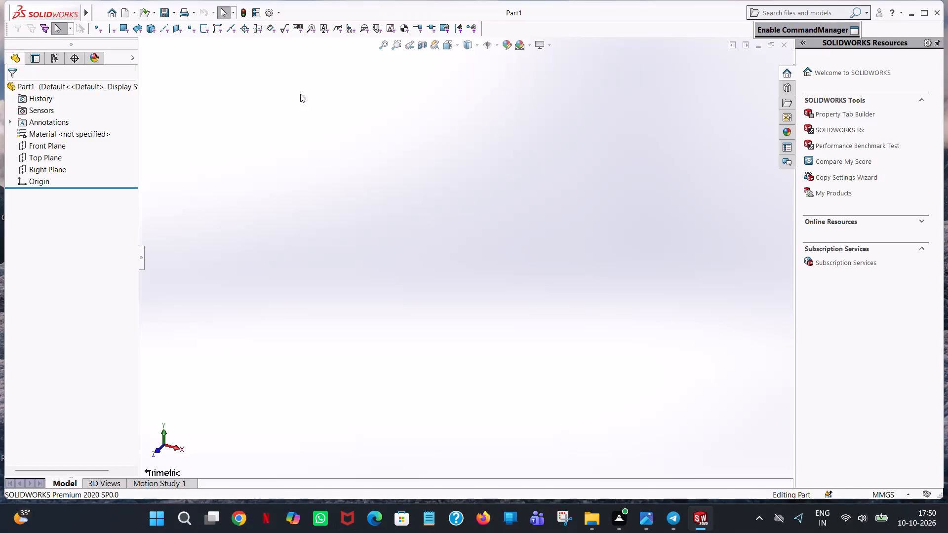
Start a sketch on the Top Plane and draw a horizontal line from the origin, 56/2 mm long.
left_click(37, 161)
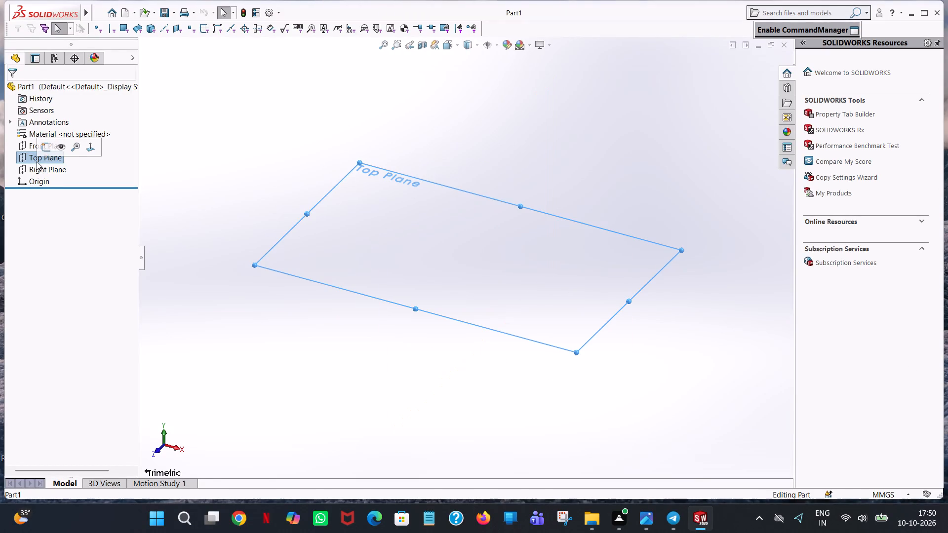
left_click(45, 150)
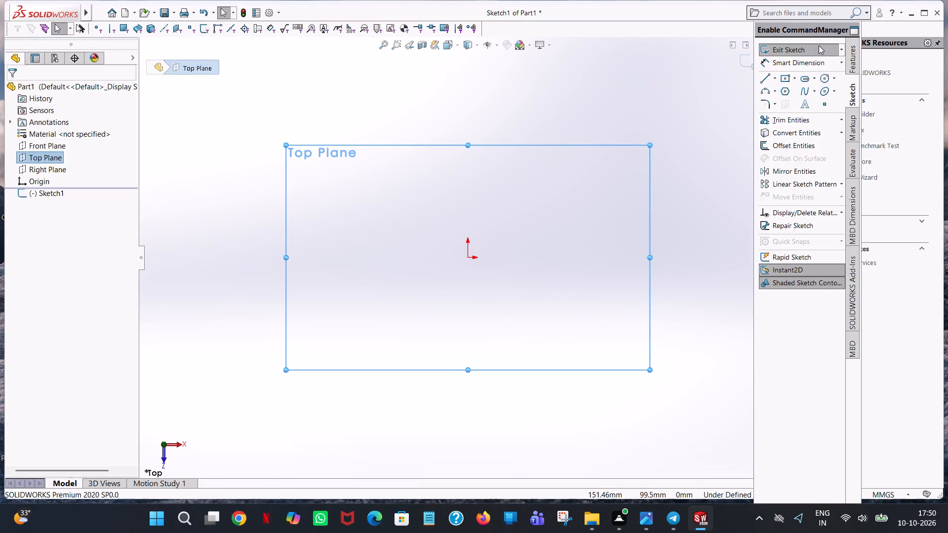
left_click(762, 79)
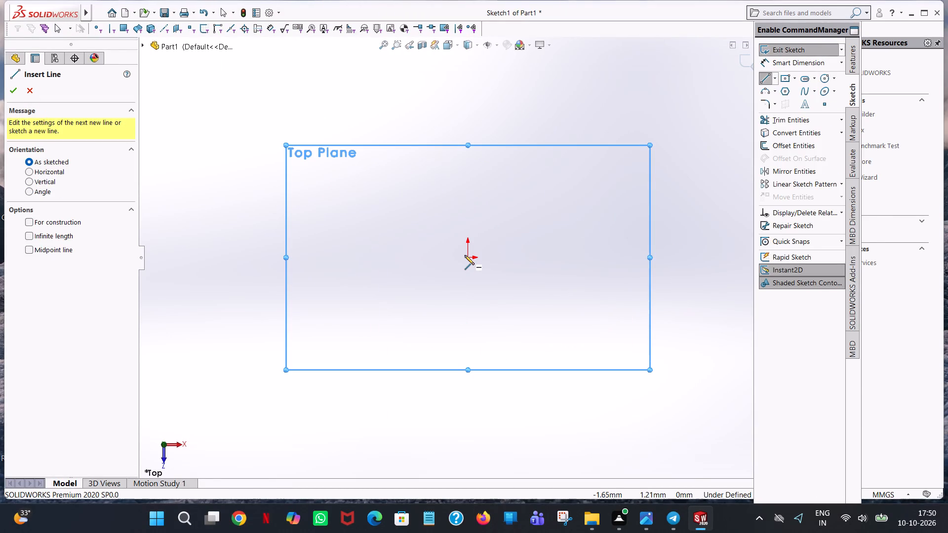
left_click(467, 256)
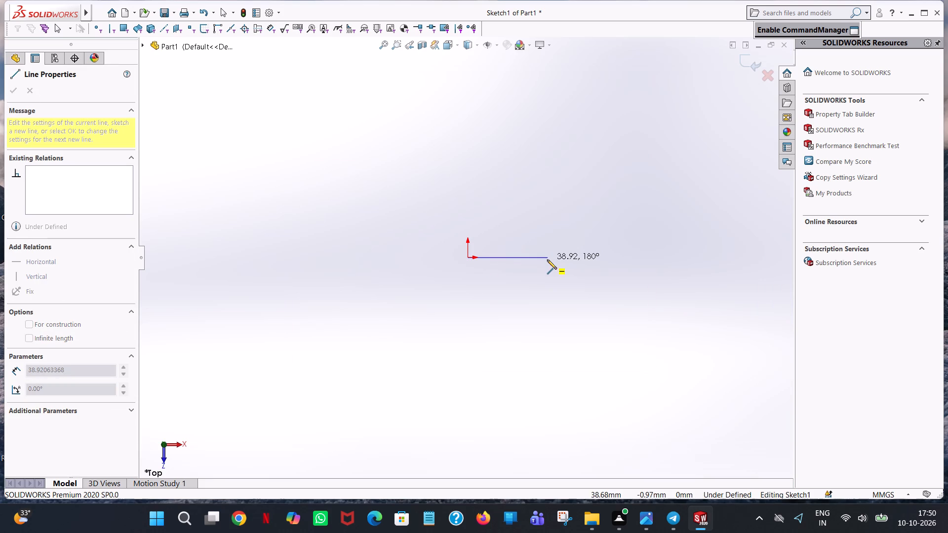
left_click(547, 260)
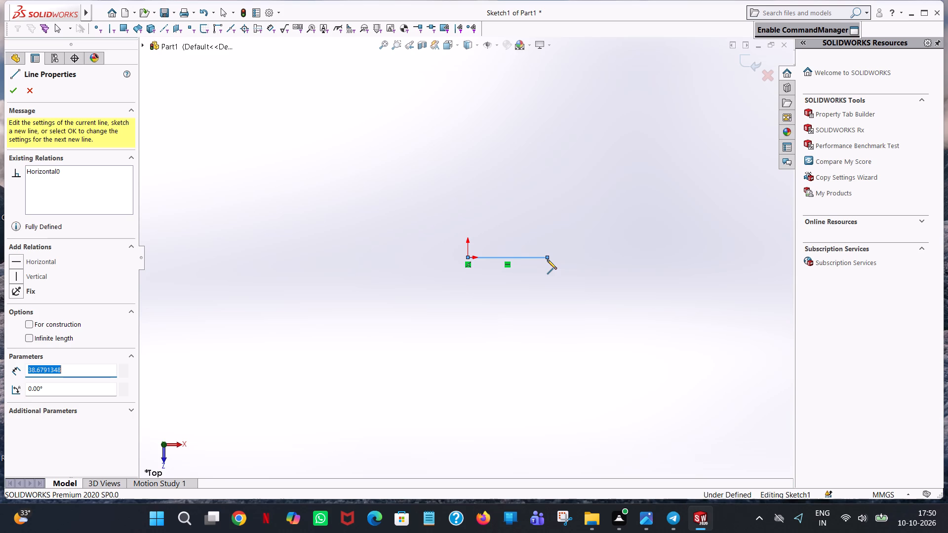
type("56/2")
key("Return")
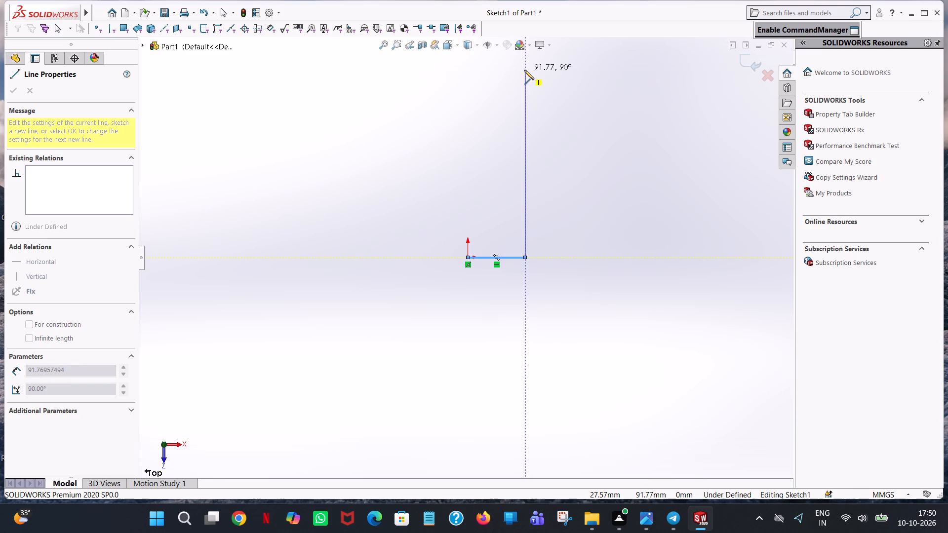
From the helper line's free end, draw a closed line rectangle 56 mm wide and 140 mm long, centred on the origin.
left_click(524, 70)
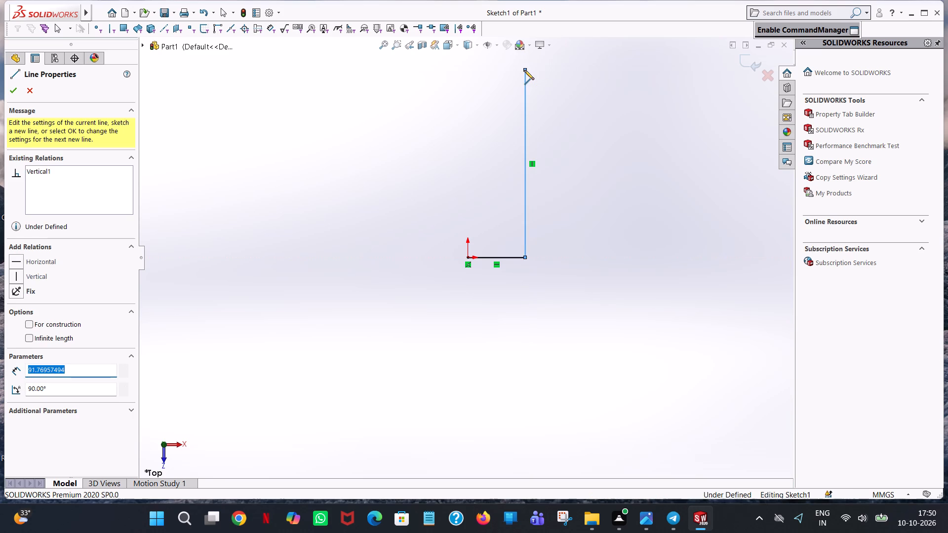
type("140/2")
key("Return")
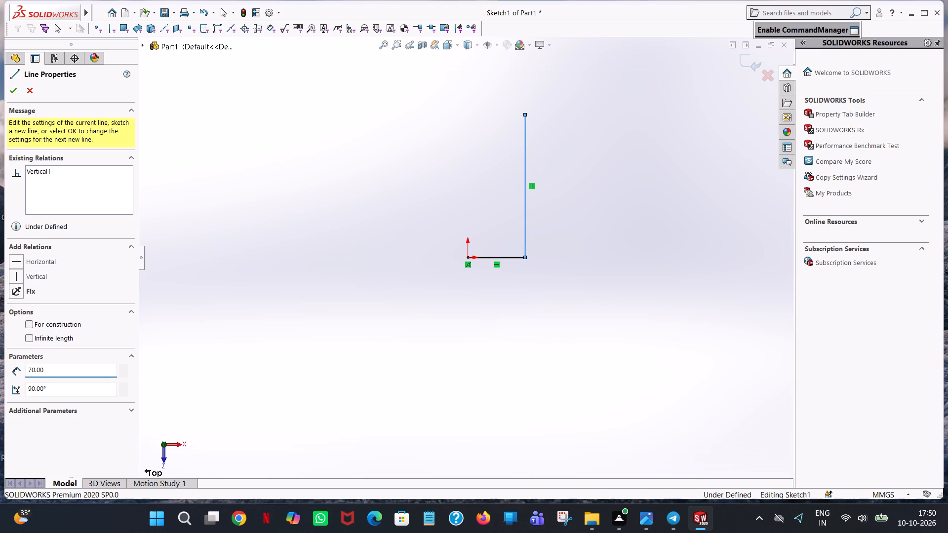
left_click(374, 114)
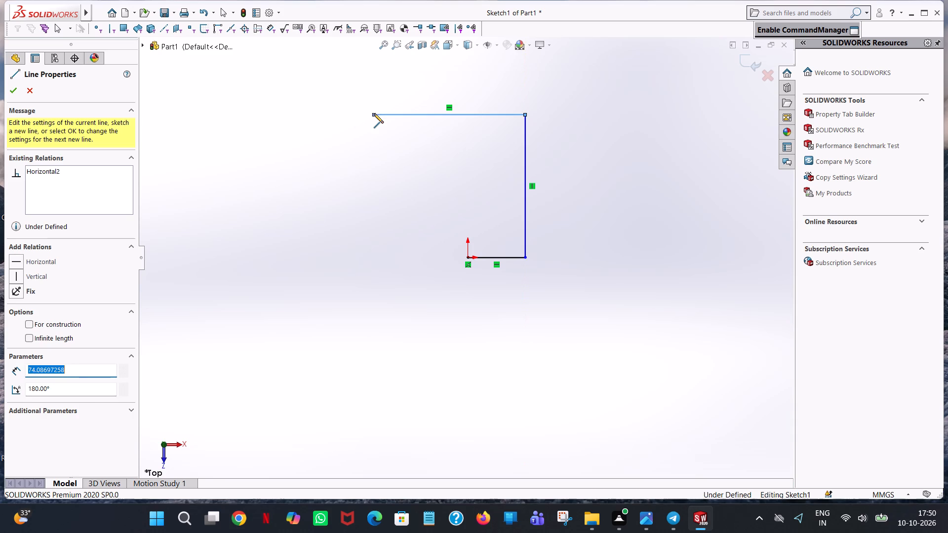
key("5")
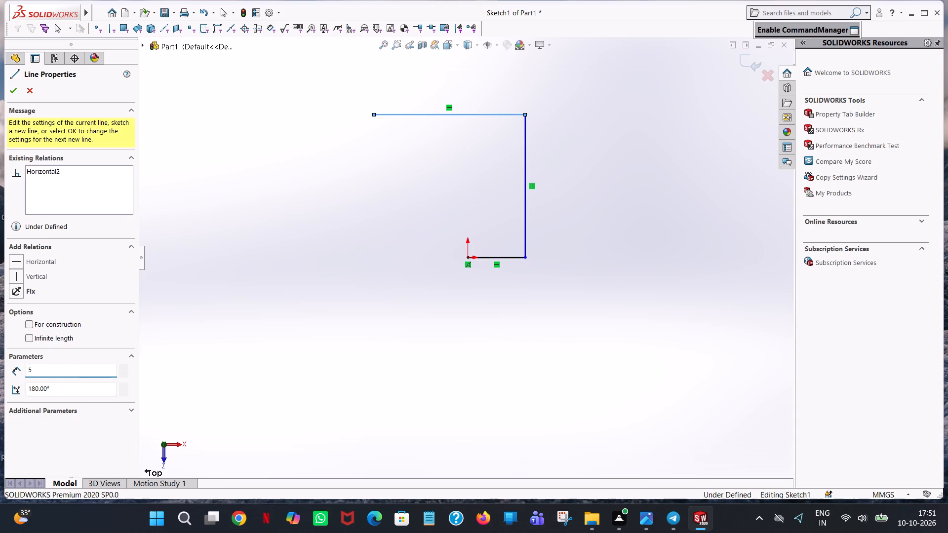
key("6")
key("Return")
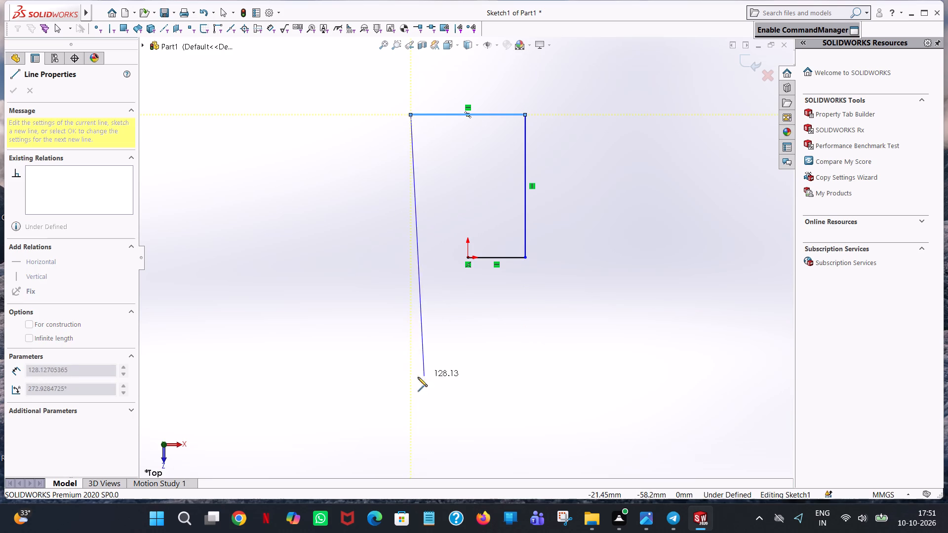
left_click(408, 422)
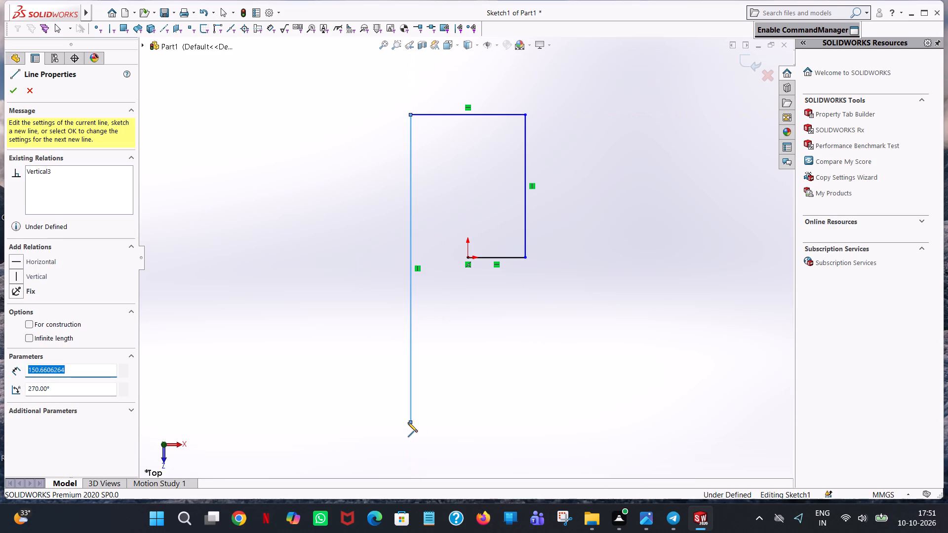
type("140")
key("Return")
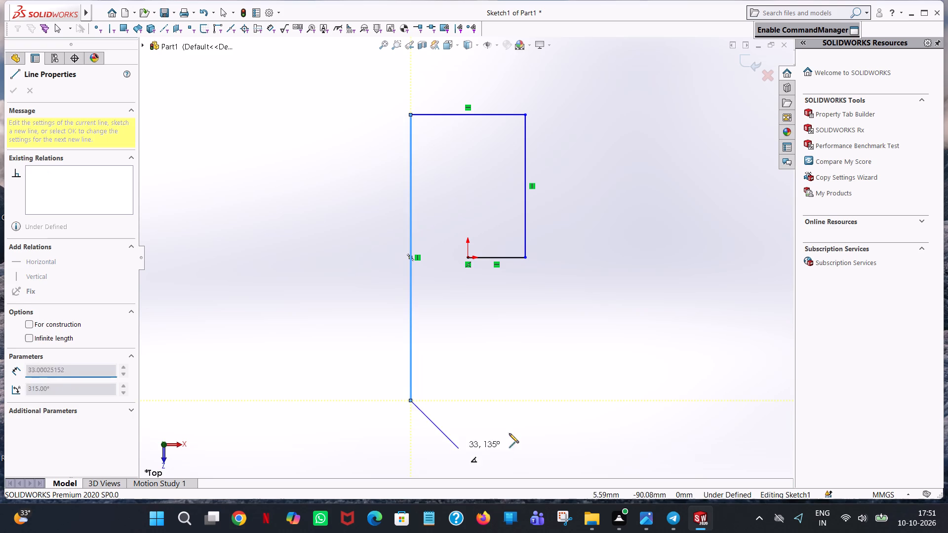
left_click(525, 400)
left_click(526, 259)
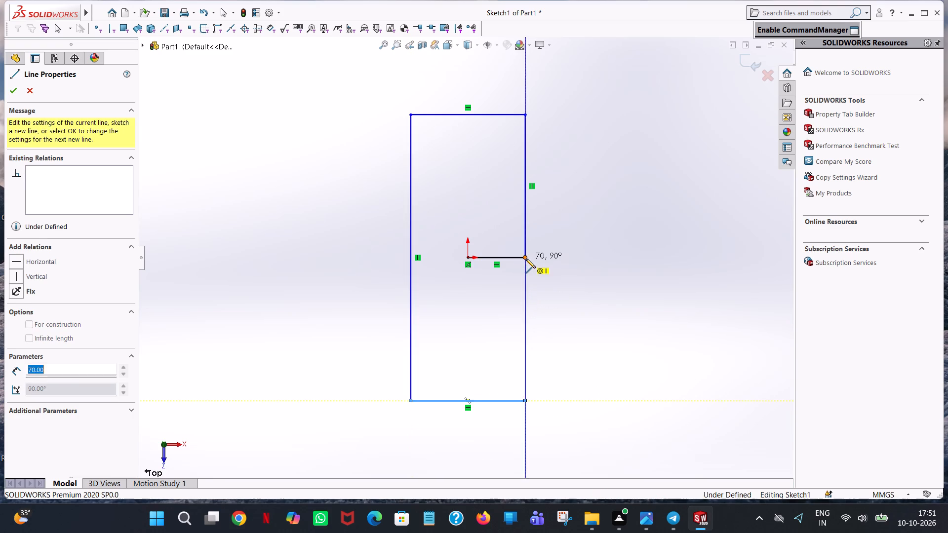
right_click(526, 259)
left_click(561, 268)
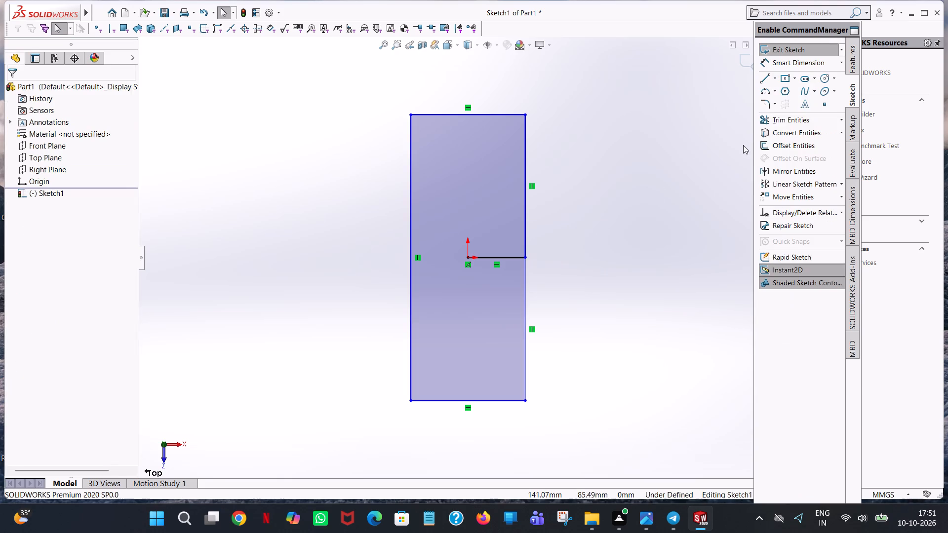
Trim away the horizontal helper line between the origin and the rectangle's long side.
left_click(786, 118)
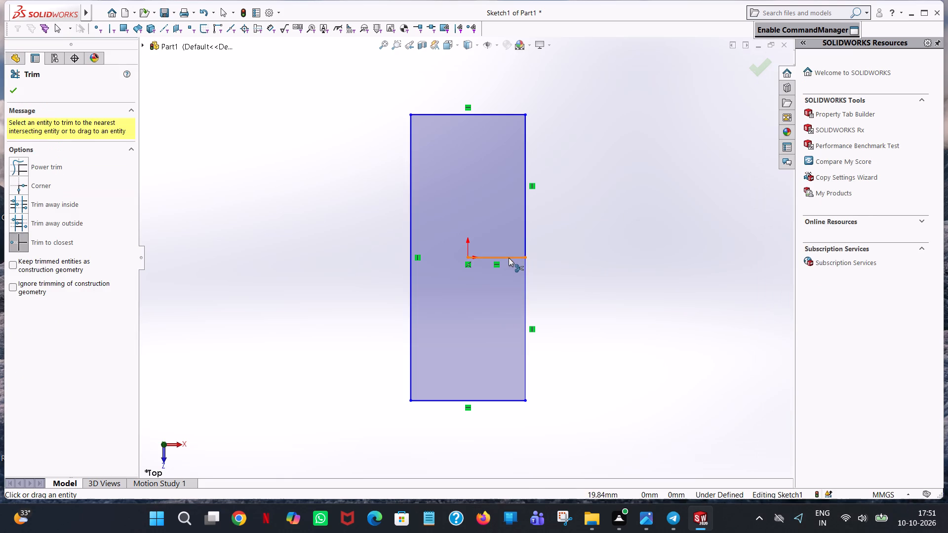
left_click(509, 258)
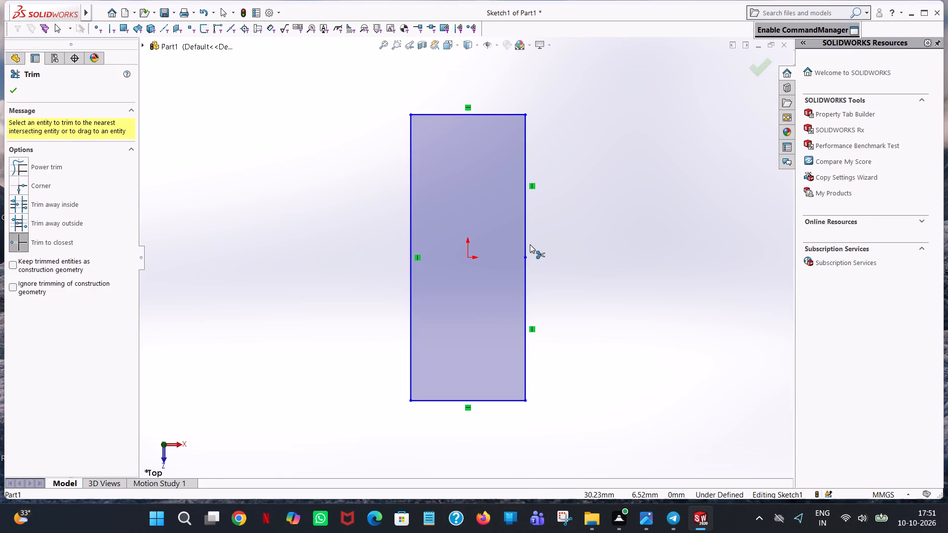
left_click(16, 86)
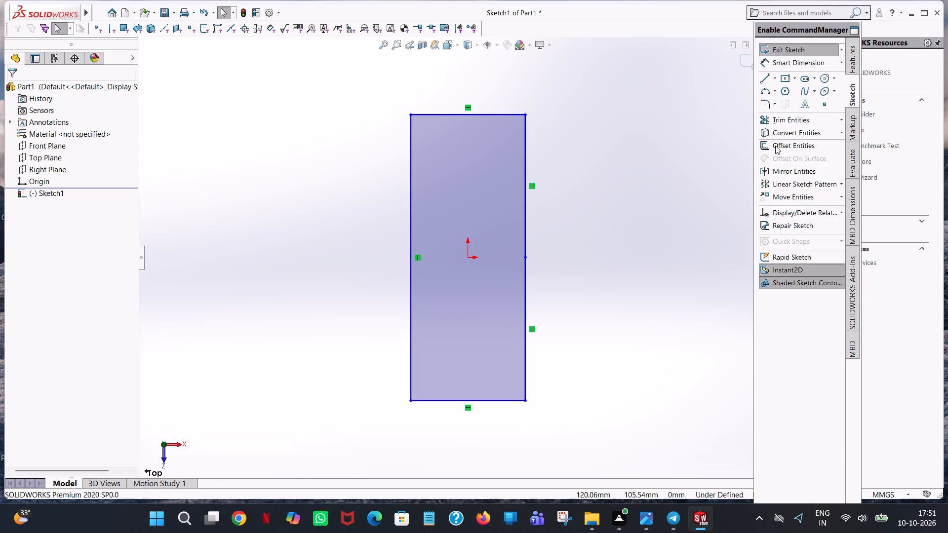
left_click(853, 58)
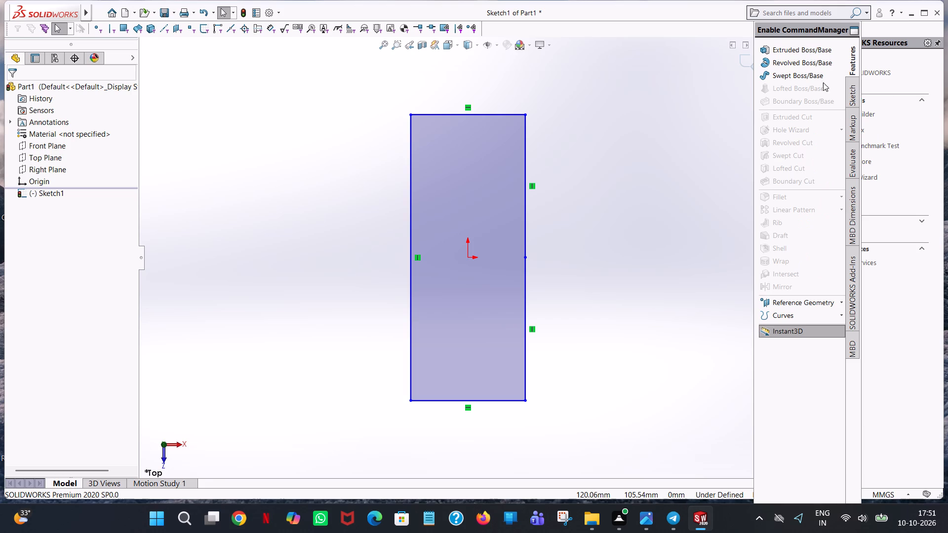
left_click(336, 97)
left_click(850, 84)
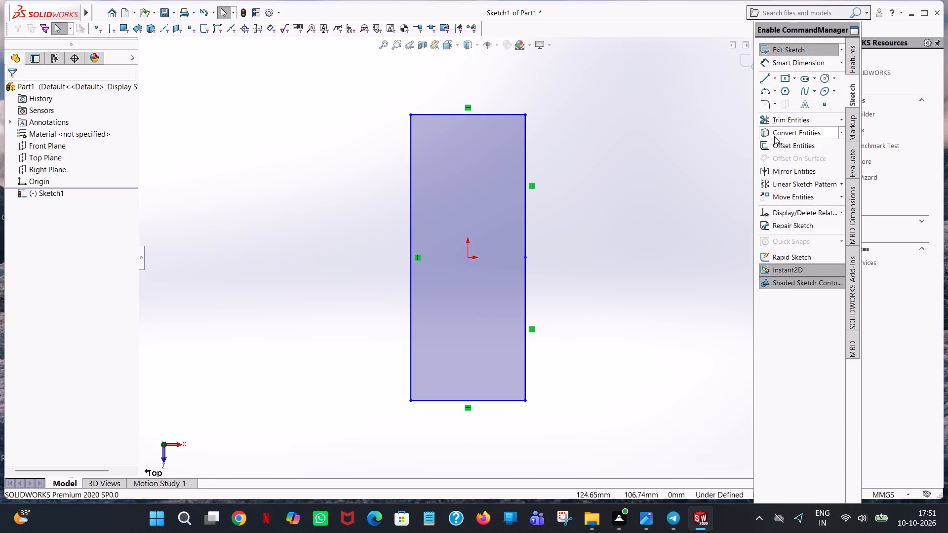
Dimension the rectangle's long side at 140 mm and its short side at 56 mm.
left_click(811, 63)
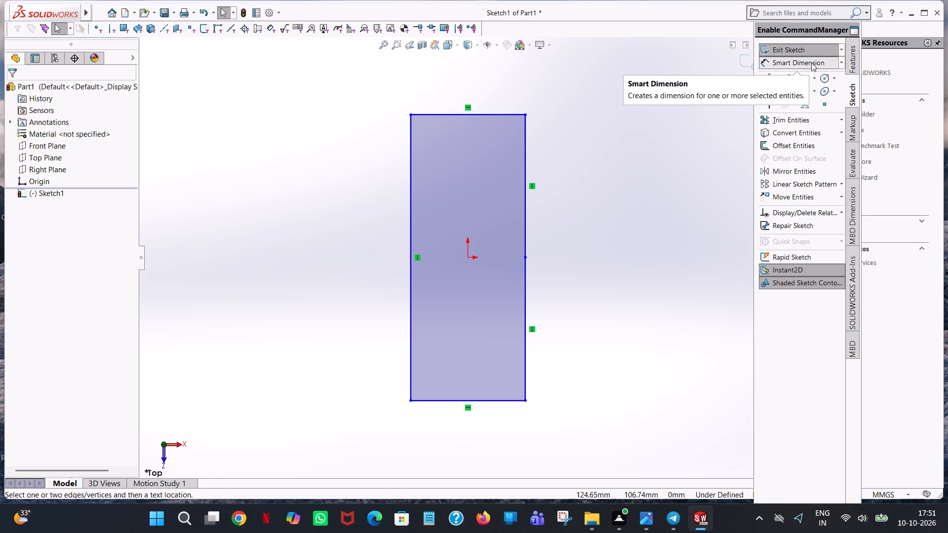
left_click(412, 184)
left_click(336, 198)
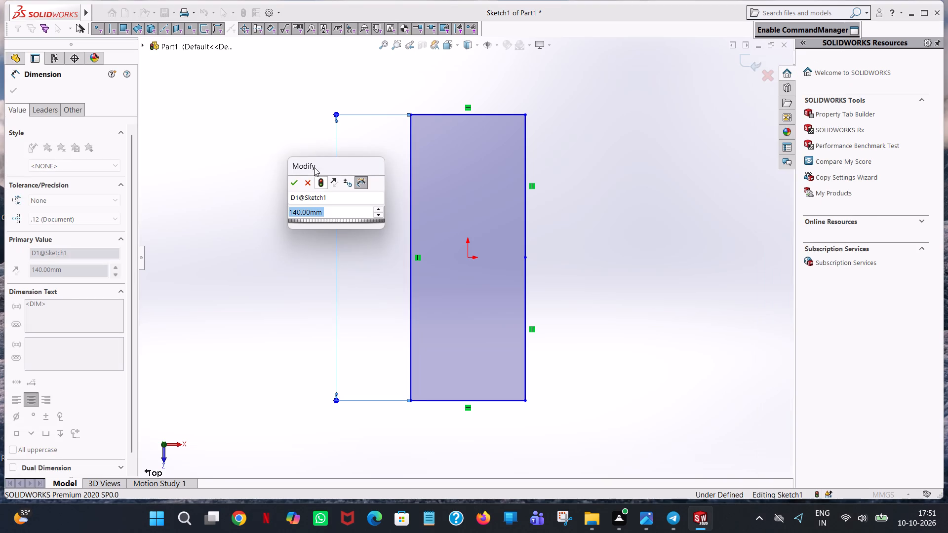
left_click(291, 189)
left_click(298, 184)
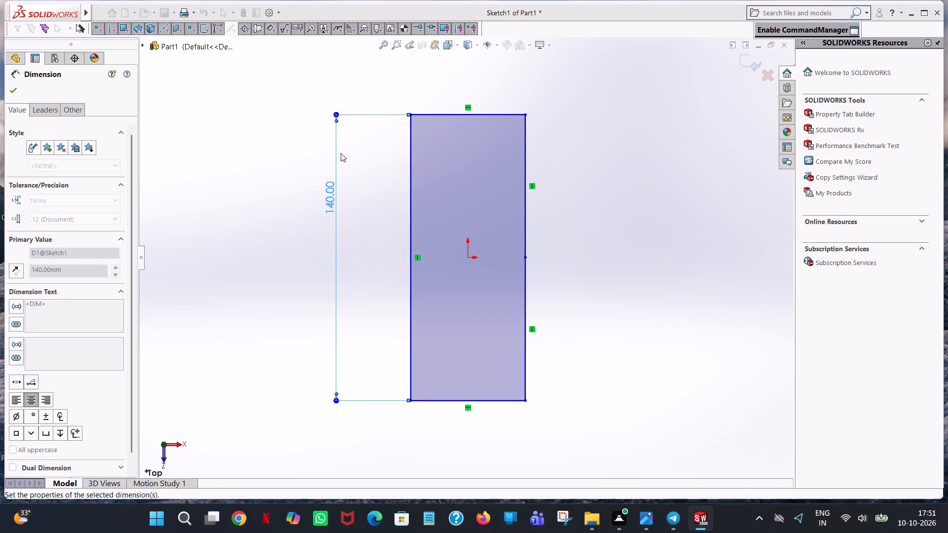
left_click(439, 113)
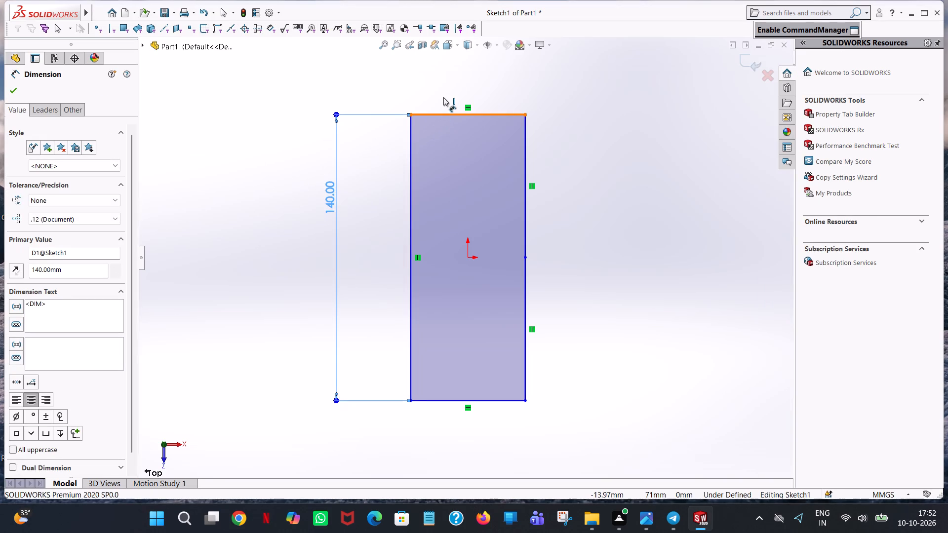
left_click(447, 89)
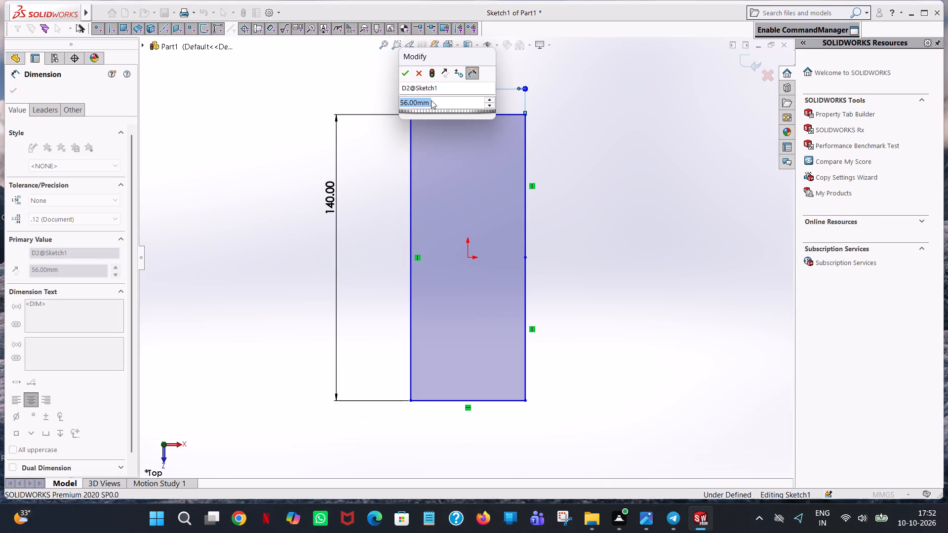
left_click(404, 78)
left_click(617, 147)
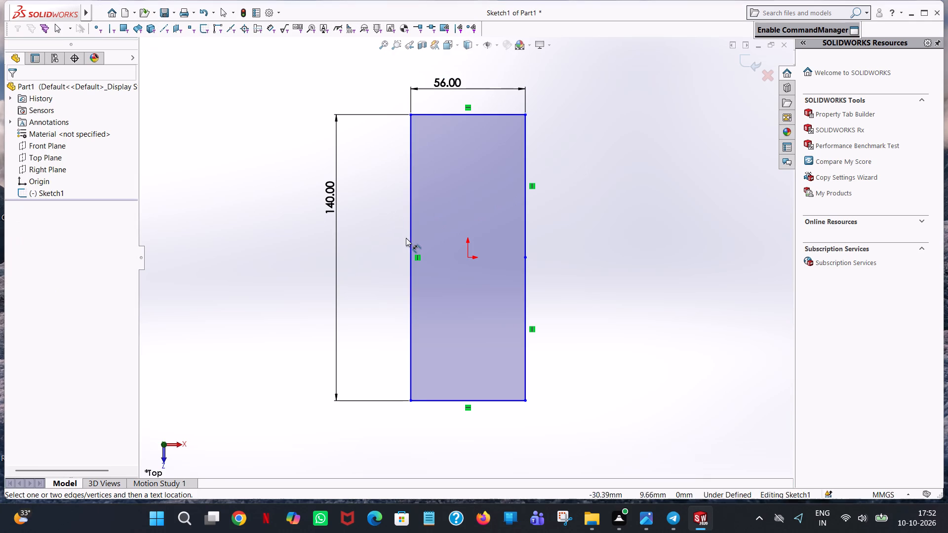
Dimension the distance from the rectangle's undivided long side to the origin at 28 mm.
left_click(412, 243)
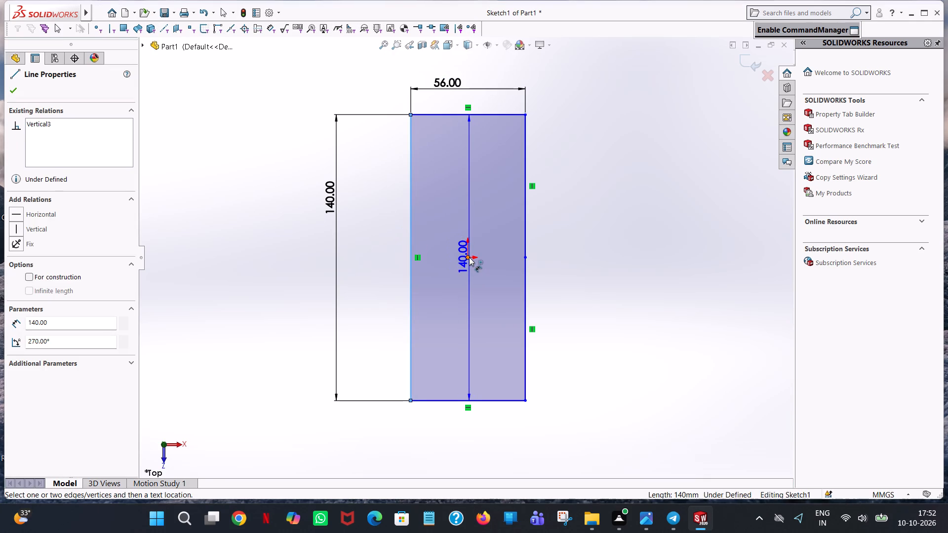
left_click(468, 256)
left_click(470, 433)
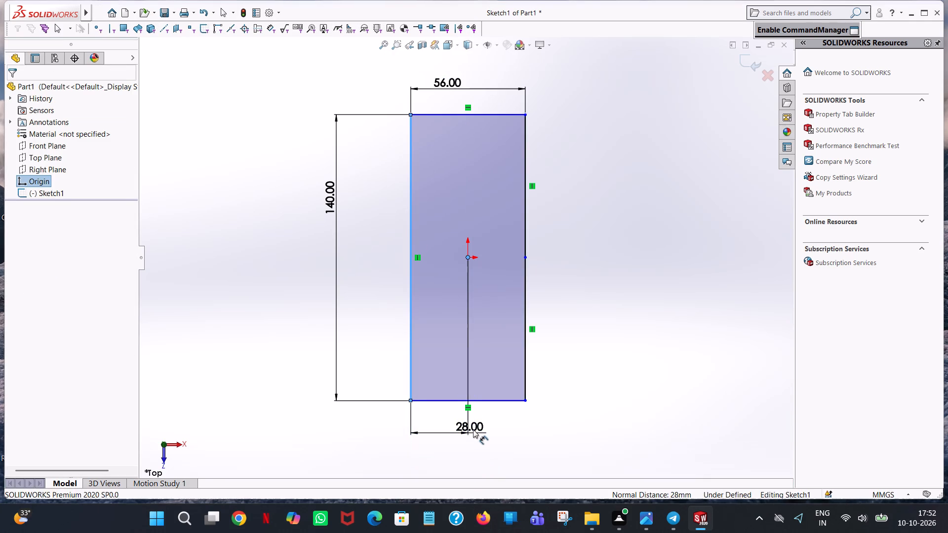
left_click(421, 419)
left_click(431, 425)
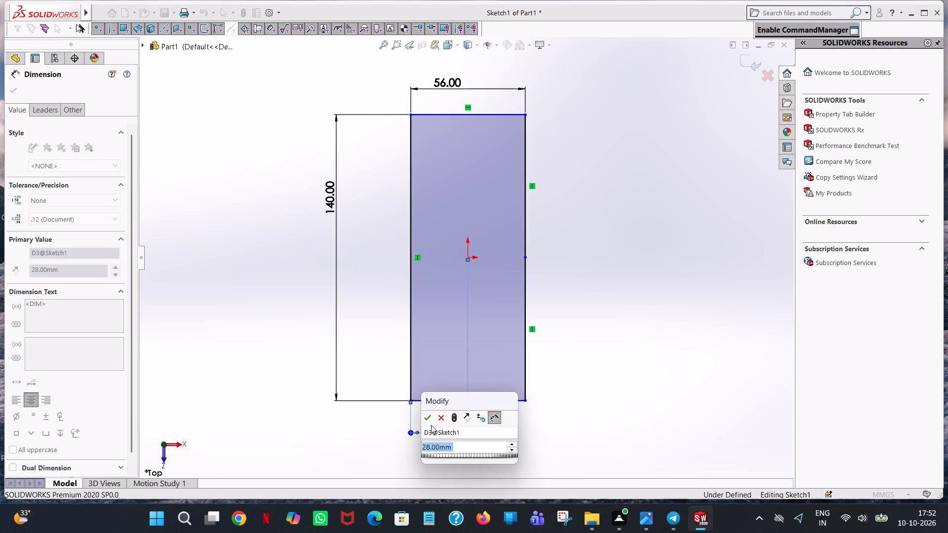
left_click(431, 424)
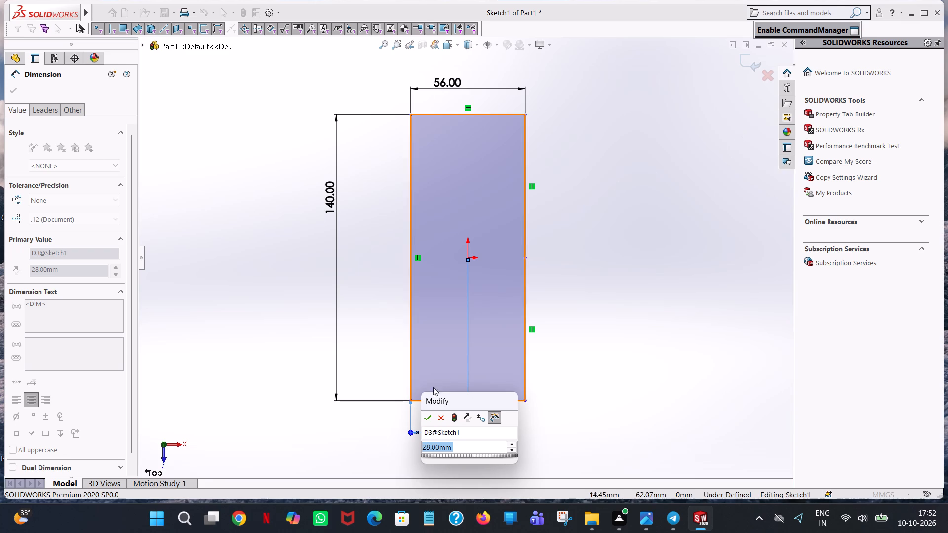
left_click(428, 421)
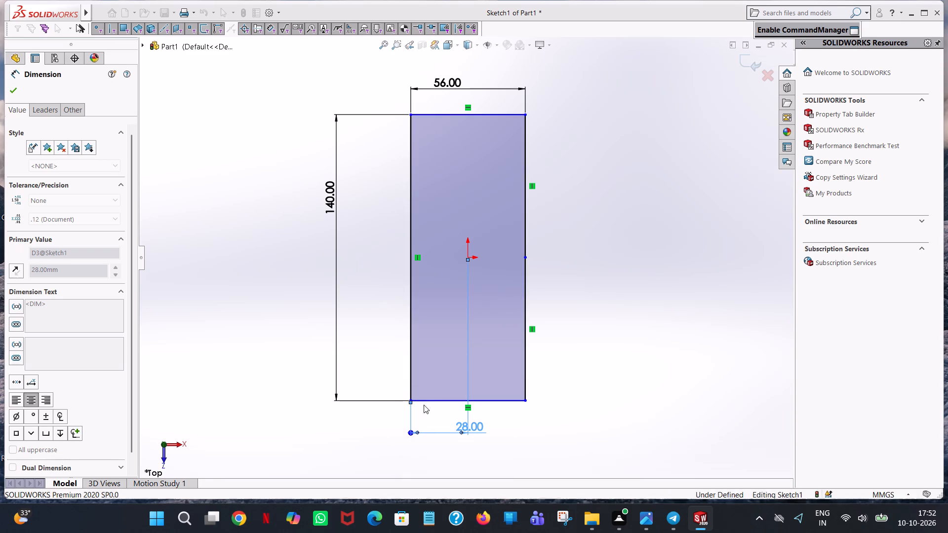
left_click(586, 168)
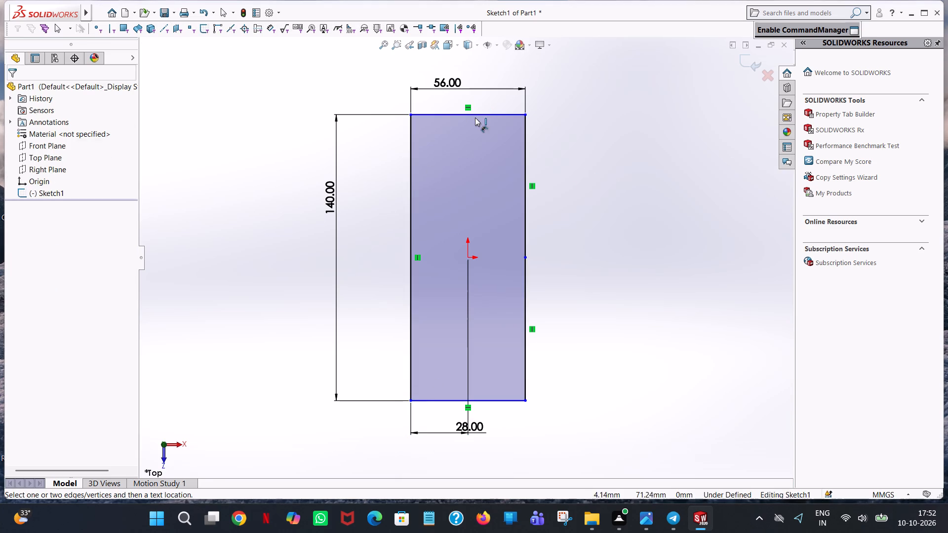
Dimension the distance from the rectangle's upper short side to the origin at 70 mm.
left_click(474, 115)
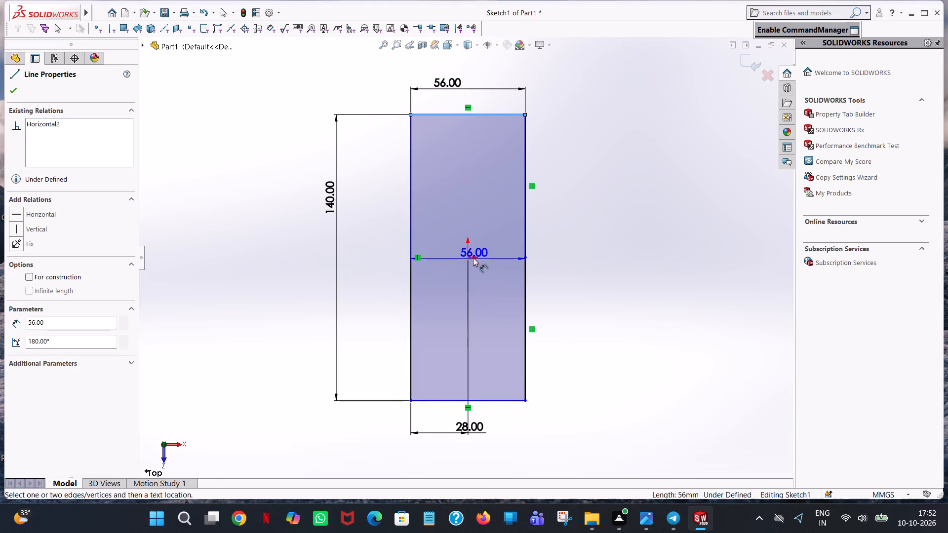
left_click(469, 258)
left_click(347, 254)
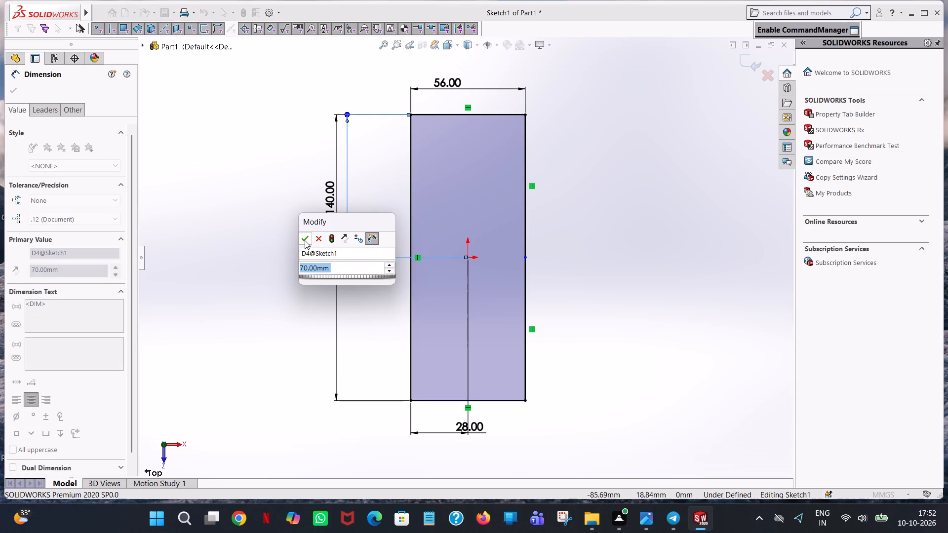
left_click(305, 240)
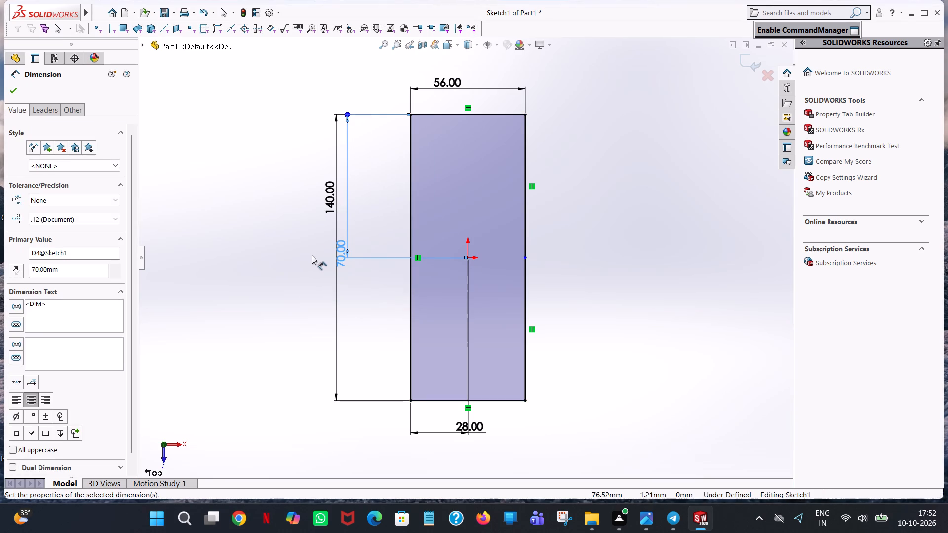
left_click(567, 201)
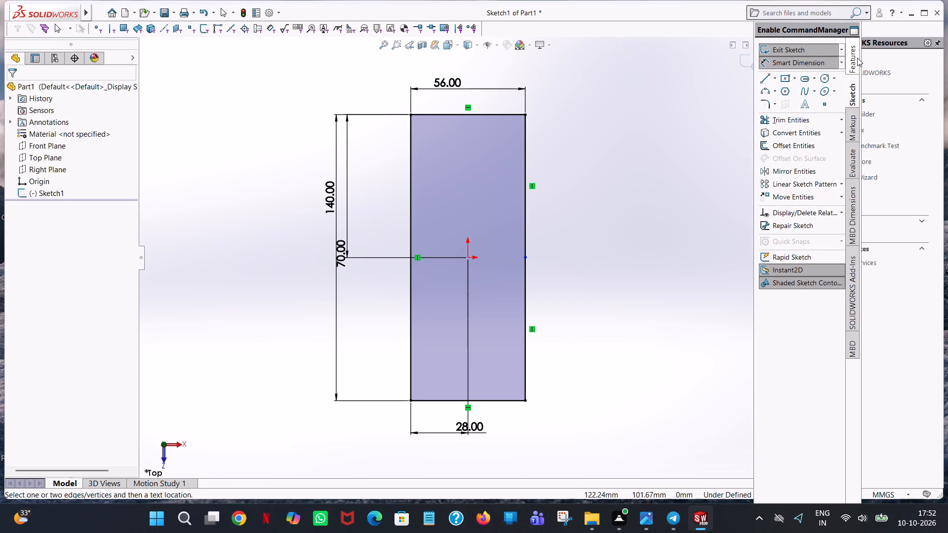
Extrude the 56 by 140 mm rectangle upward as a blind boss 20 mm thick.
left_click(850, 61)
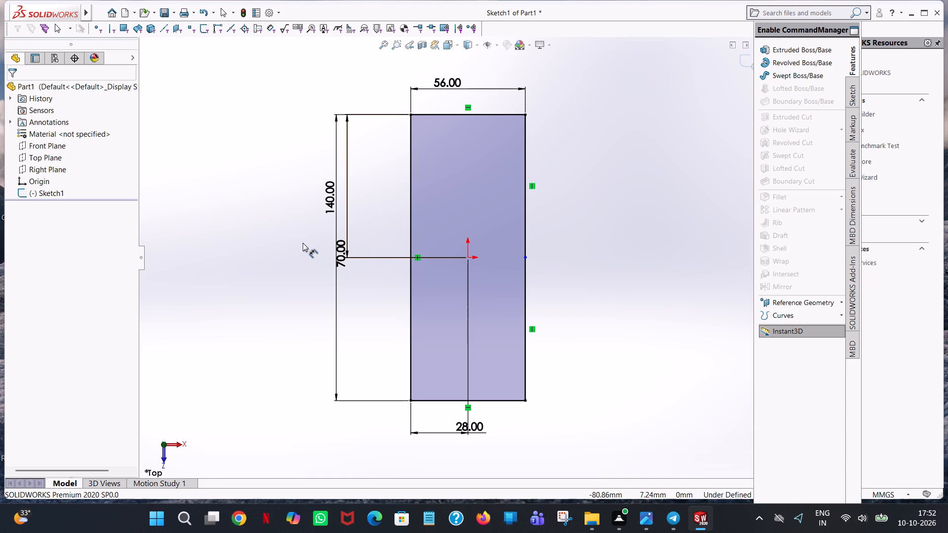
left_click(497, 160)
left_click(802, 53)
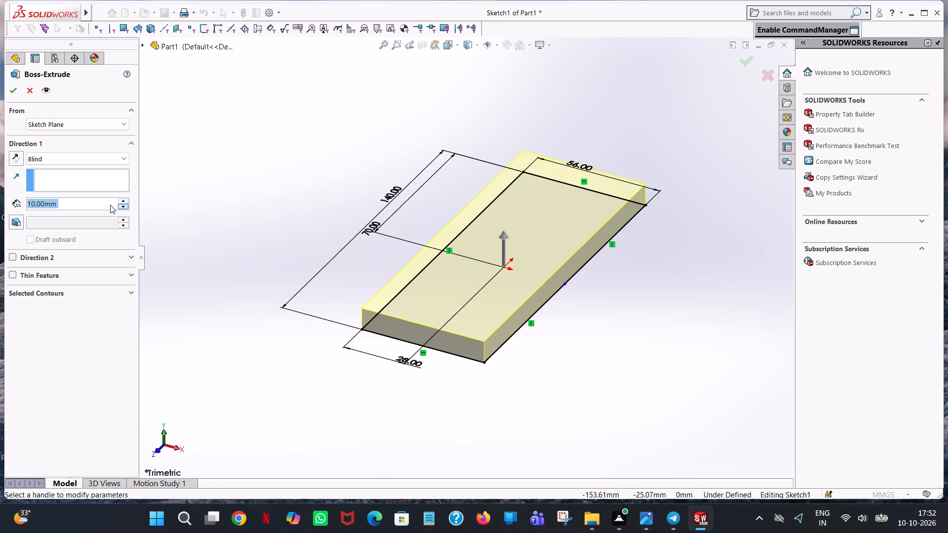
left_click(127, 202)
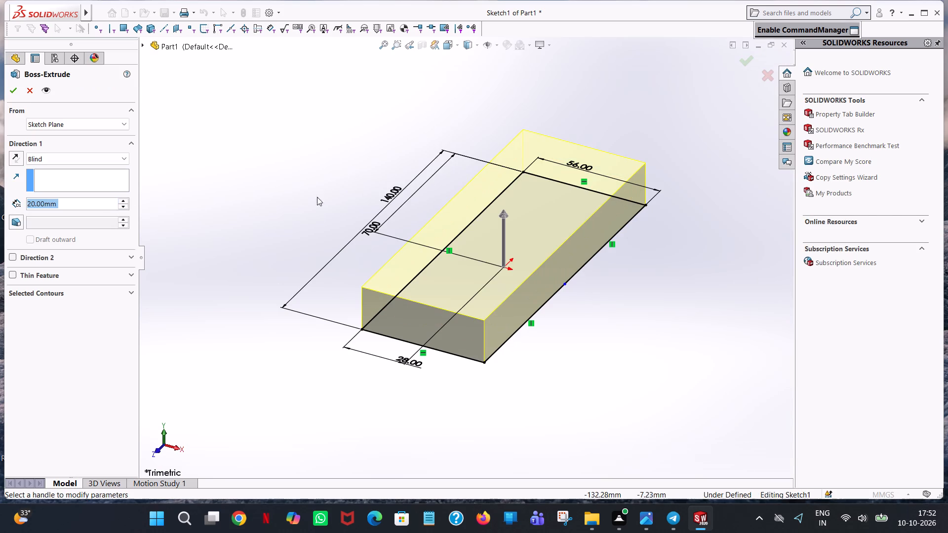
left_click(7, 86)
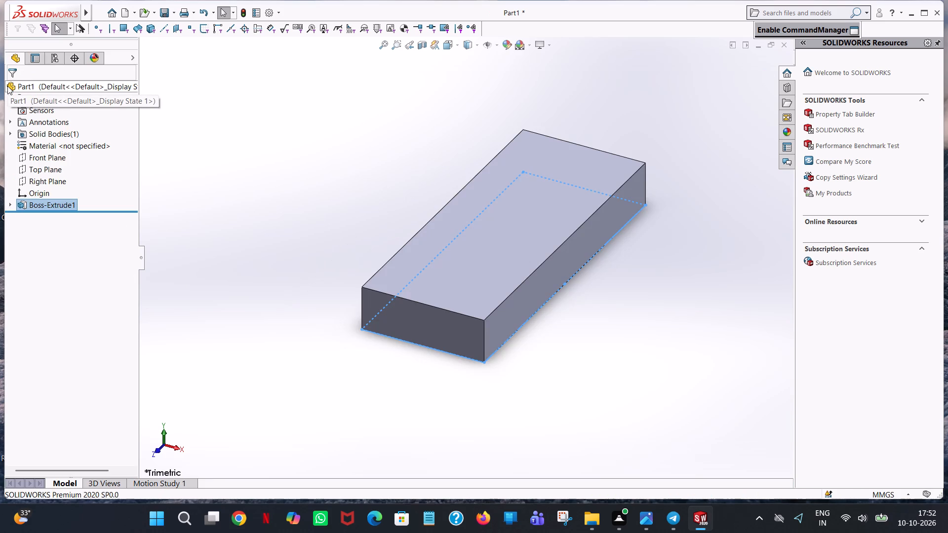
key("ctrl+7")
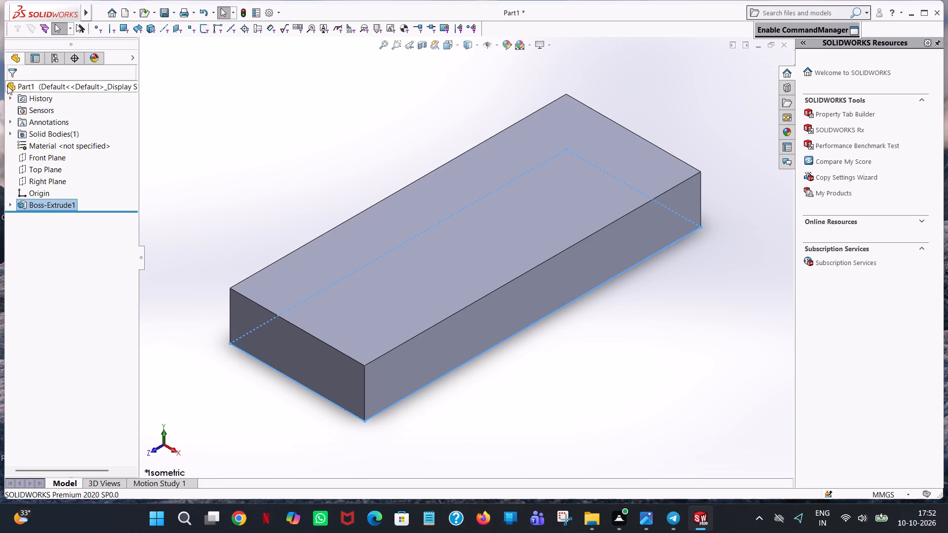
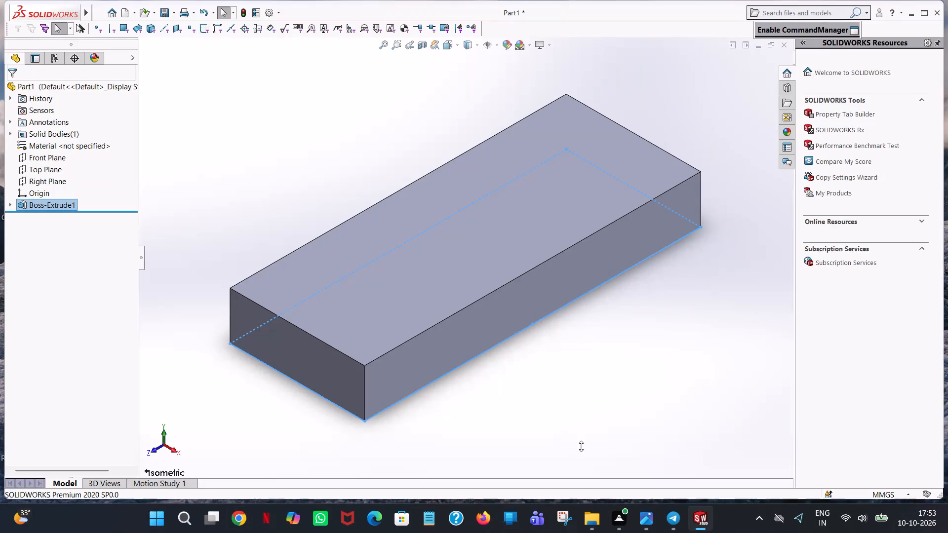
Open an Extruded Boss sketch on the top face of the base block and view that face straight on.
left_click(402, 131)
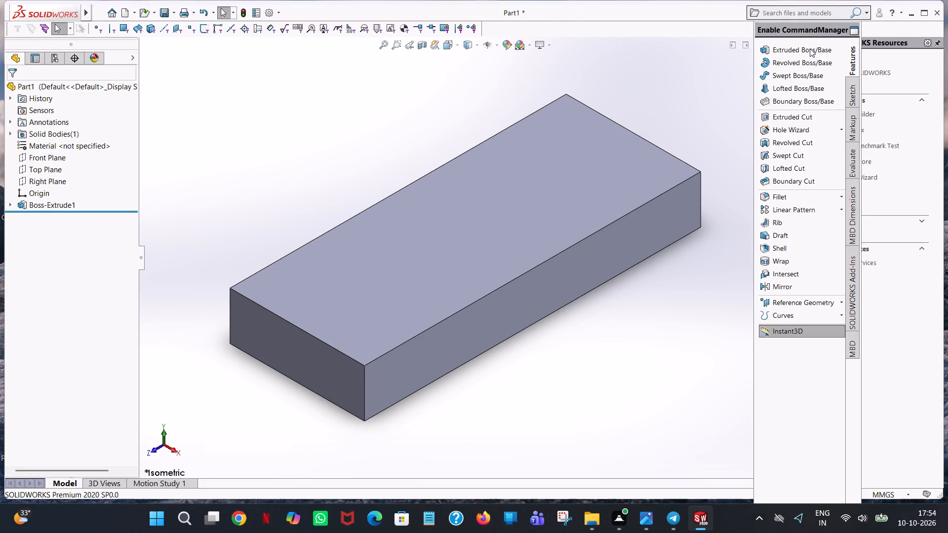
left_click(810, 48)
left_click(459, 198)
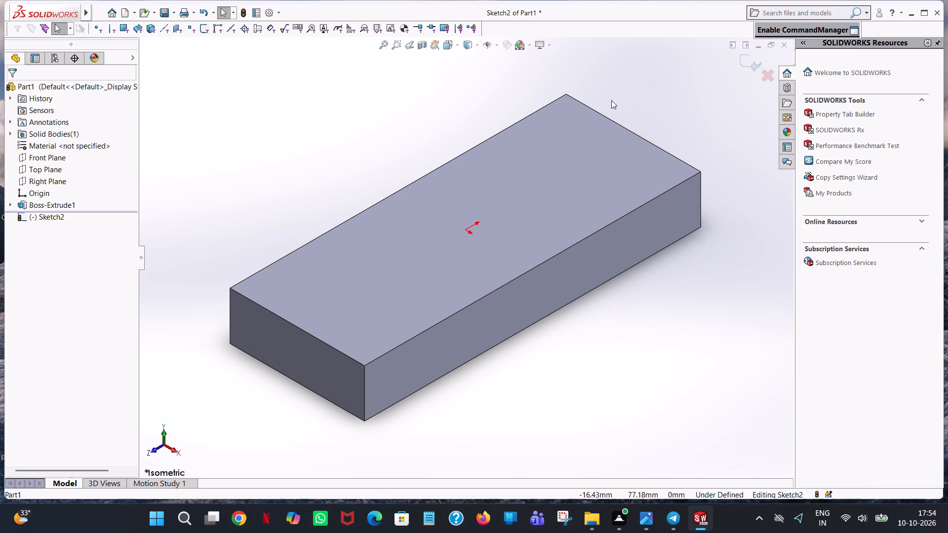
left_click(457, 41)
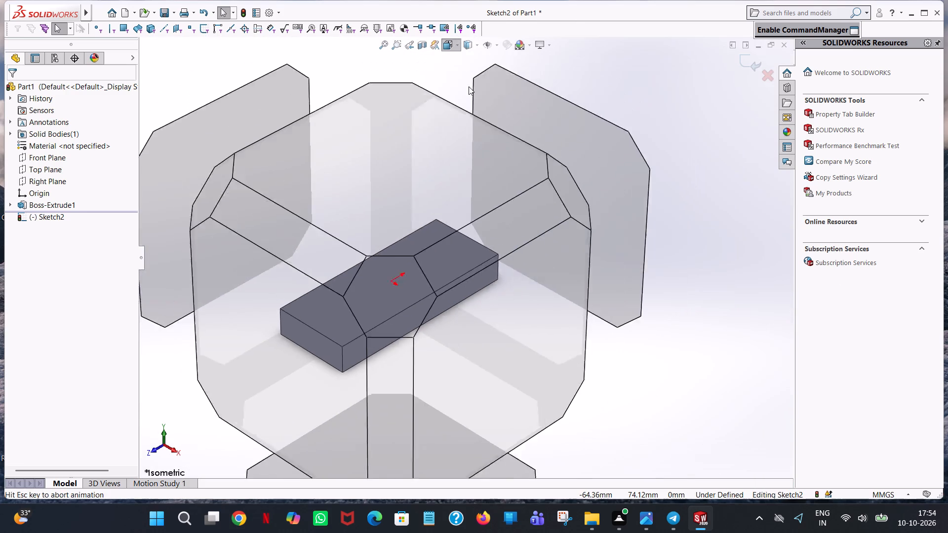
left_click(503, 106)
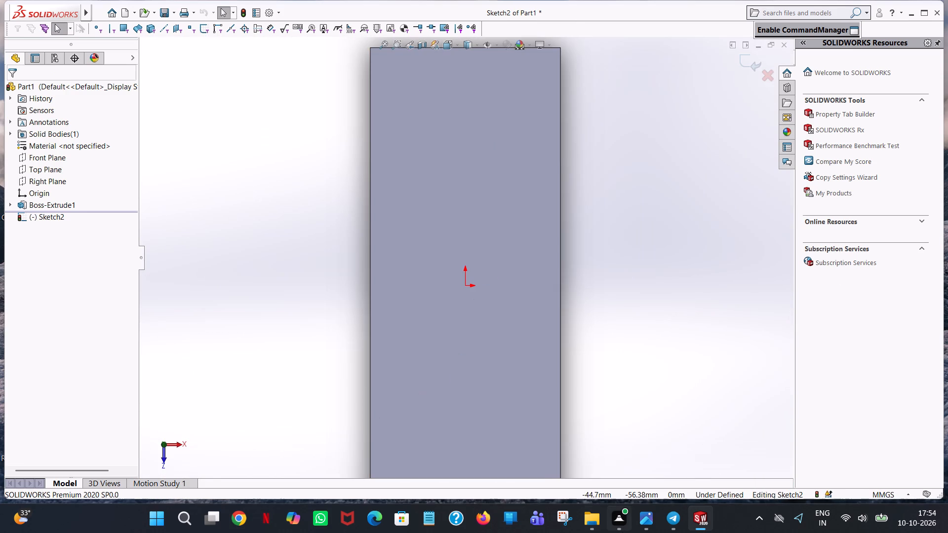
left_click(241, 522)
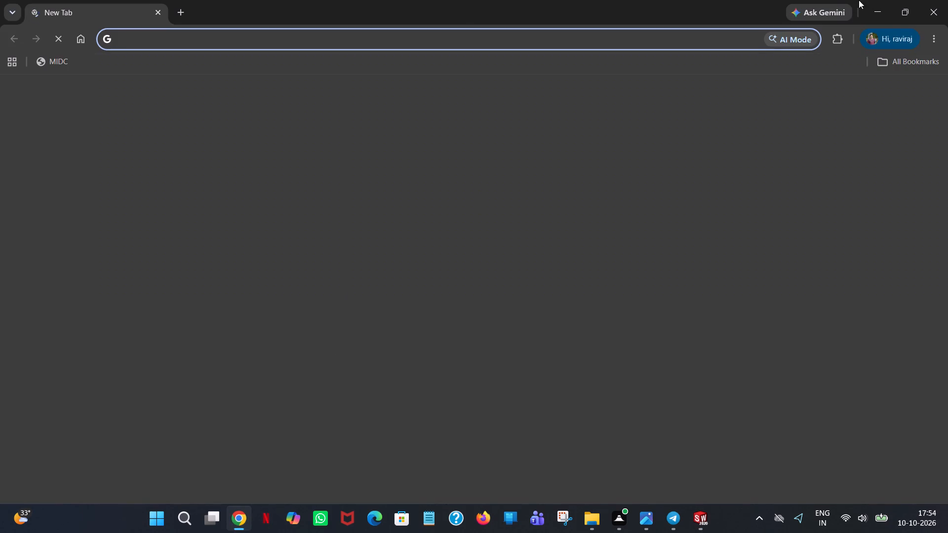
left_click(938, 0)
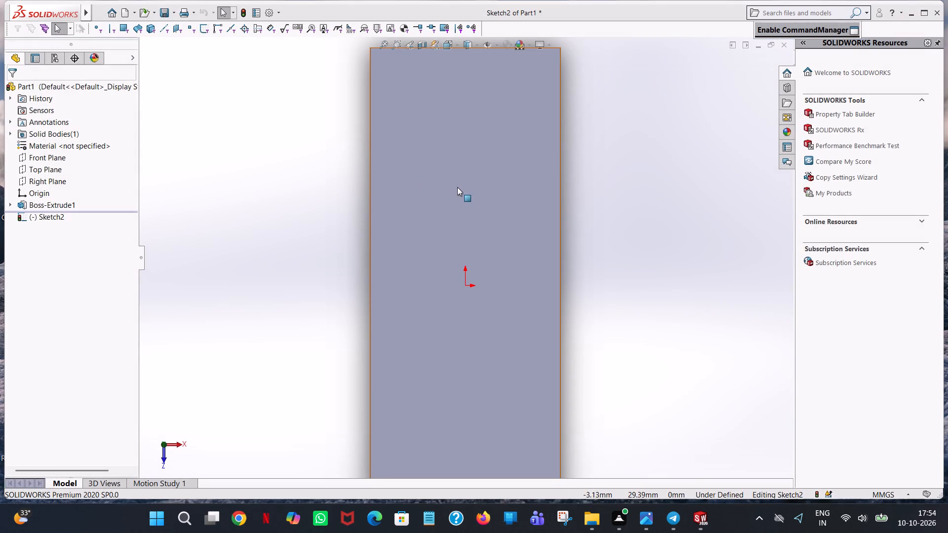
Draw a 20 mm line along the top face's front short edge, starting from its corner on the +X side.
scroll(459, 188, "up", 2)
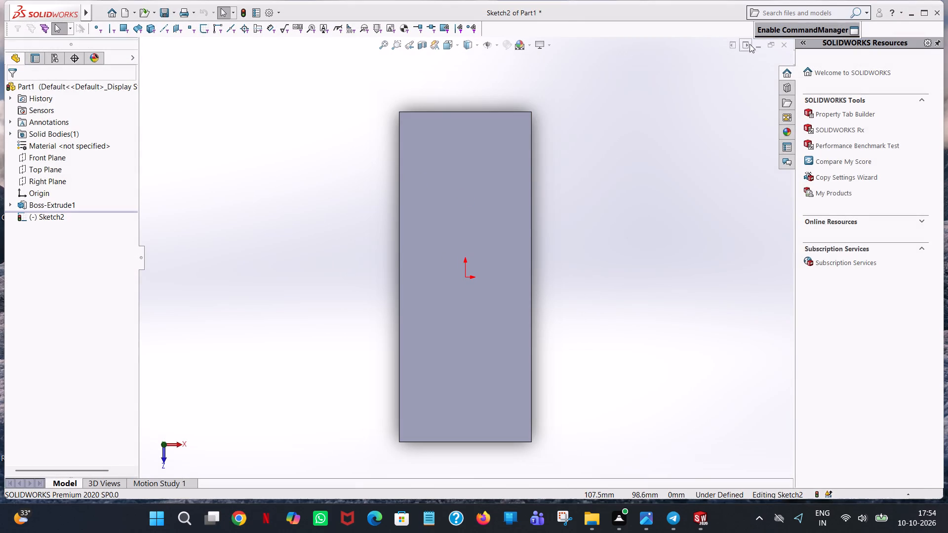
left_click(768, 79)
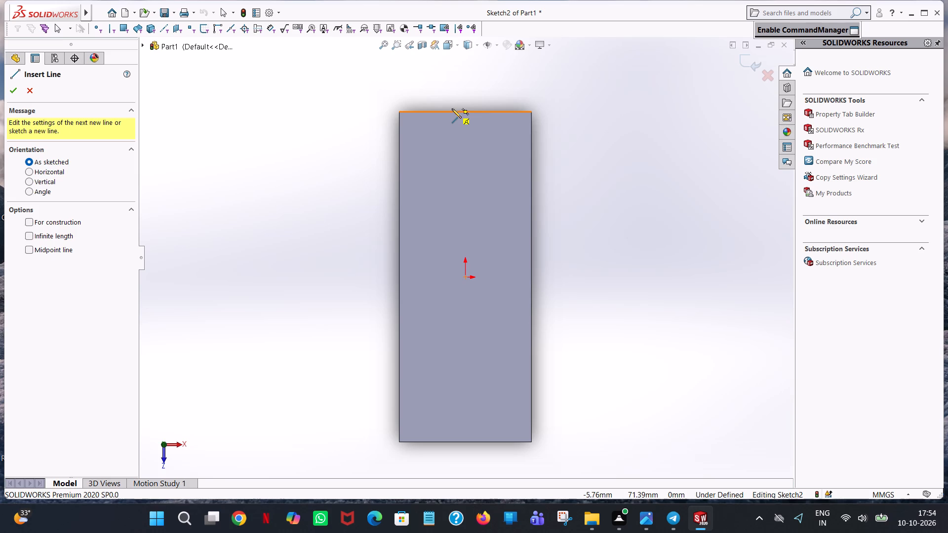
key("ctrl+7")
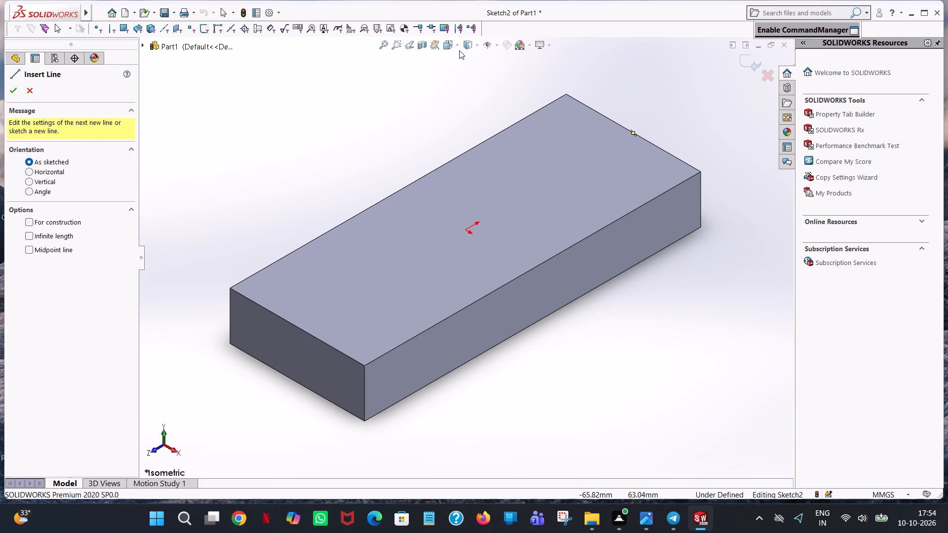
left_click(457, 47)
left_click(501, 99)
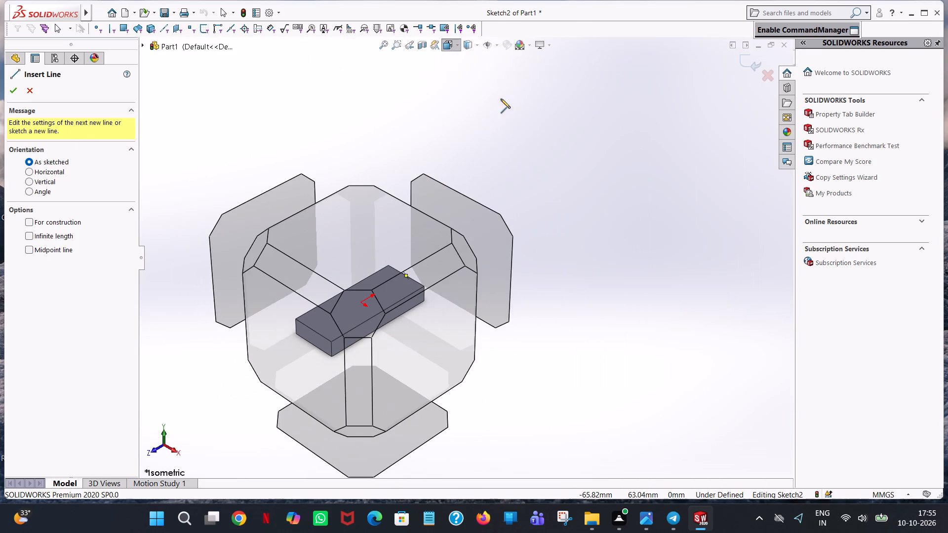
scroll(479, 335, "up", 2)
scroll(535, 415, "up", 1)
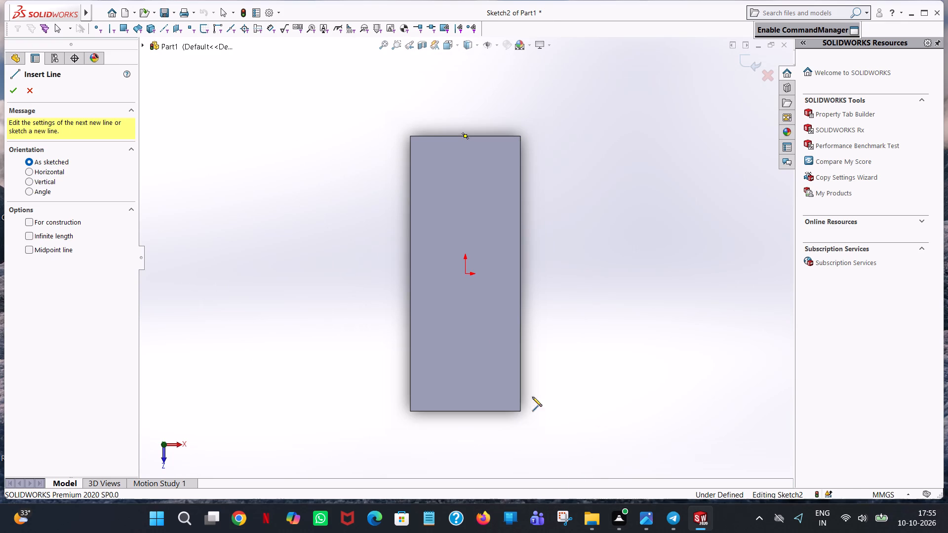
left_click(521, 412)
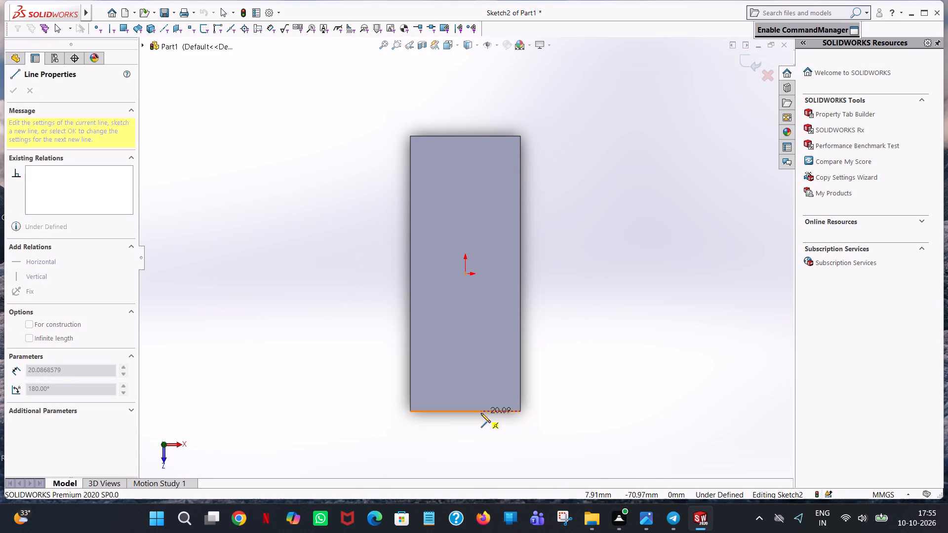
left_click(481, 413)
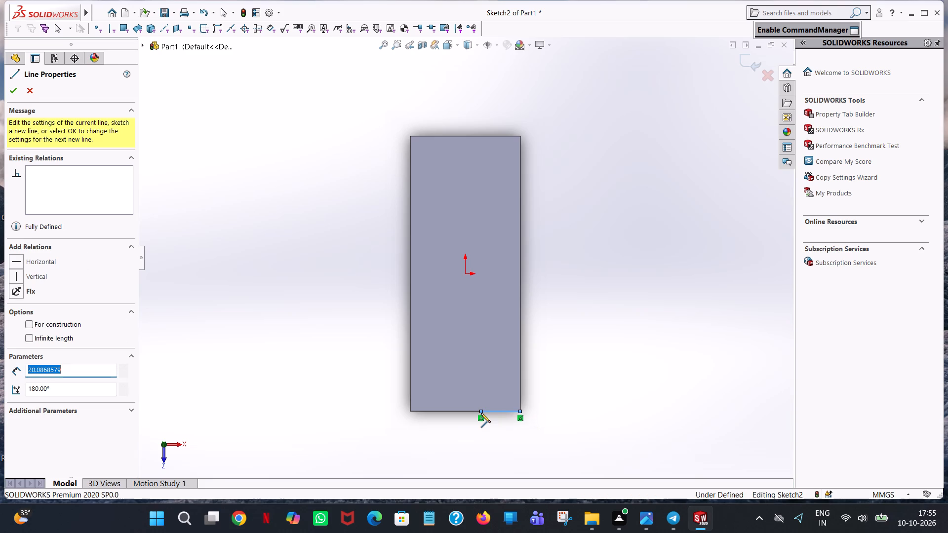
type("20")
key("Return")
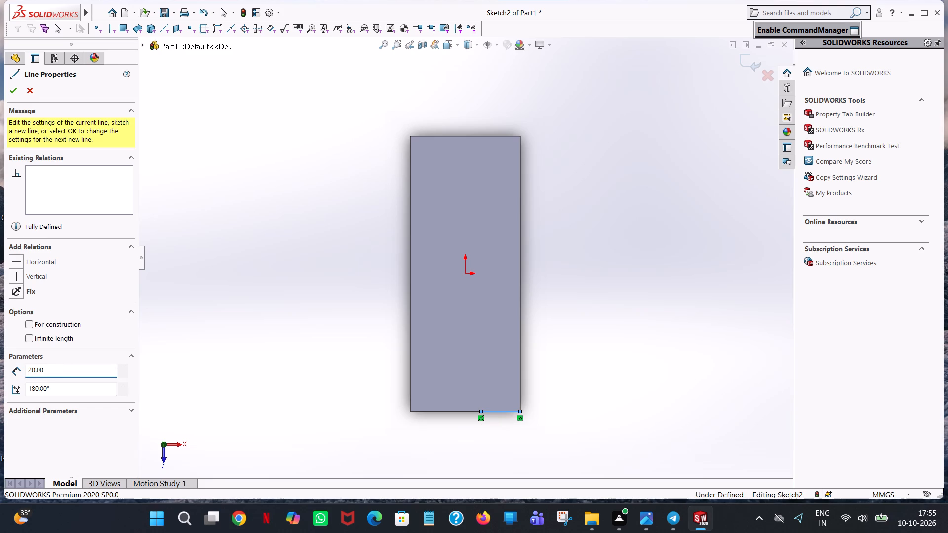
Continue with 140 mm lines across to the opposite short edge and back, closing a strip along the face's +X long edge.
scroll(481, 413, "up", 1)
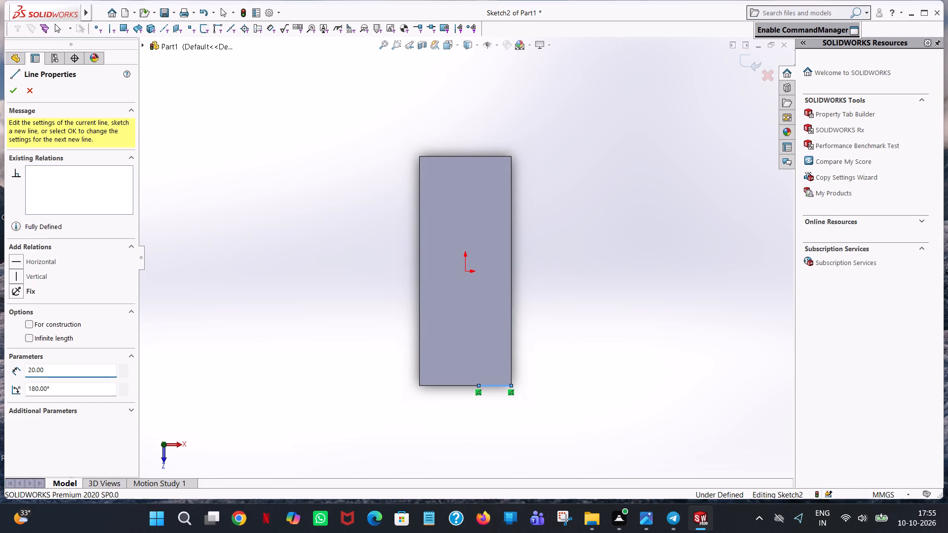
scroll(474, 156, "down", 2)
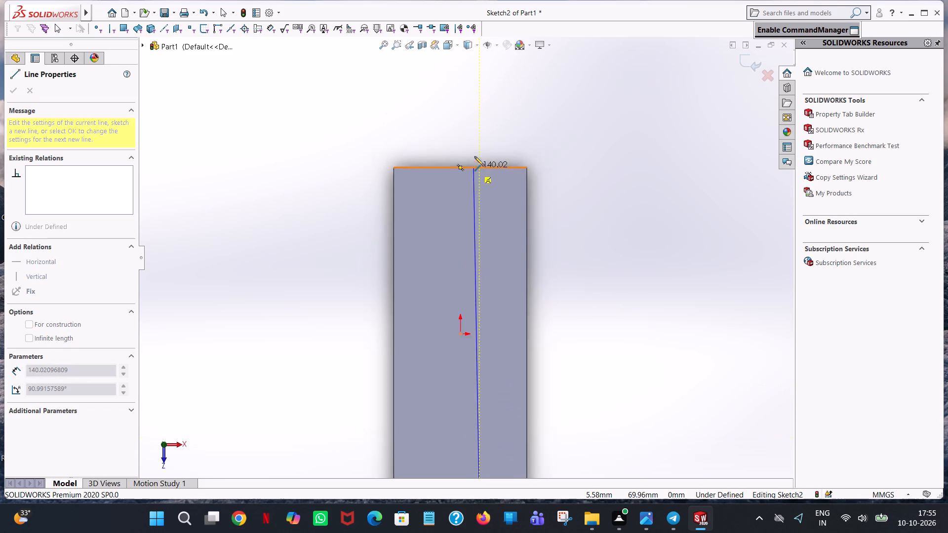
scroll(474, 156, "down", 1)
left_click(481, 174)
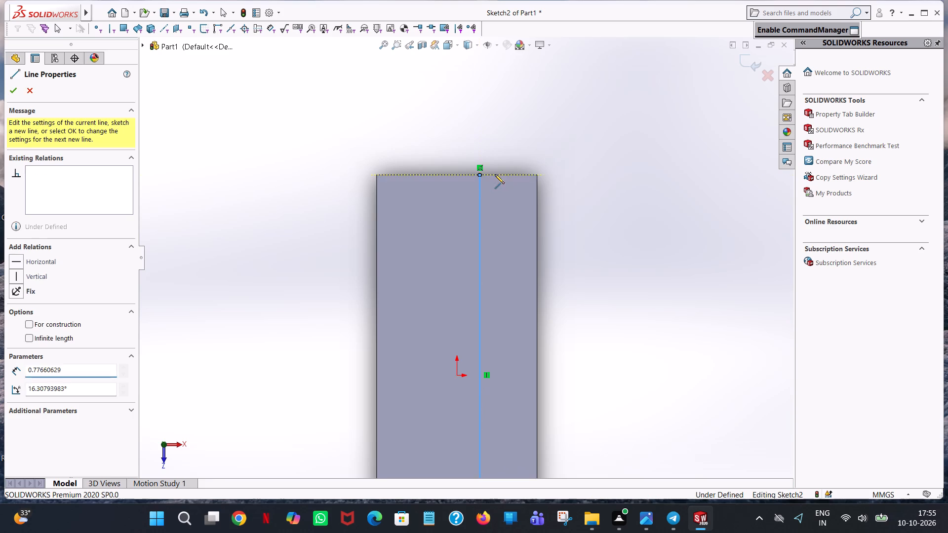
left_click(535, 174)
scroll(531, 229, "up", 7)
scroll(532, 229, "down", 4)
scroll(437, 340, "up", 8)
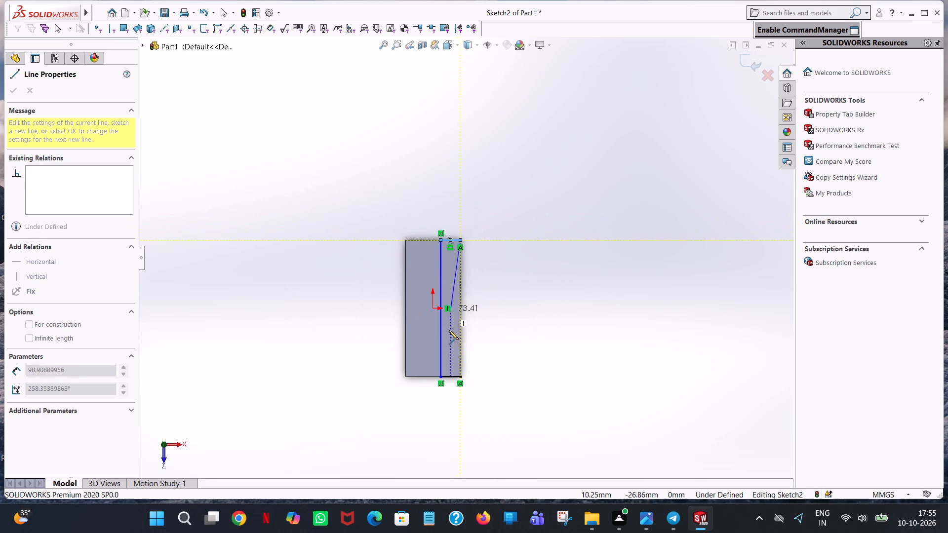
scroll(460, 355, "down", 5)
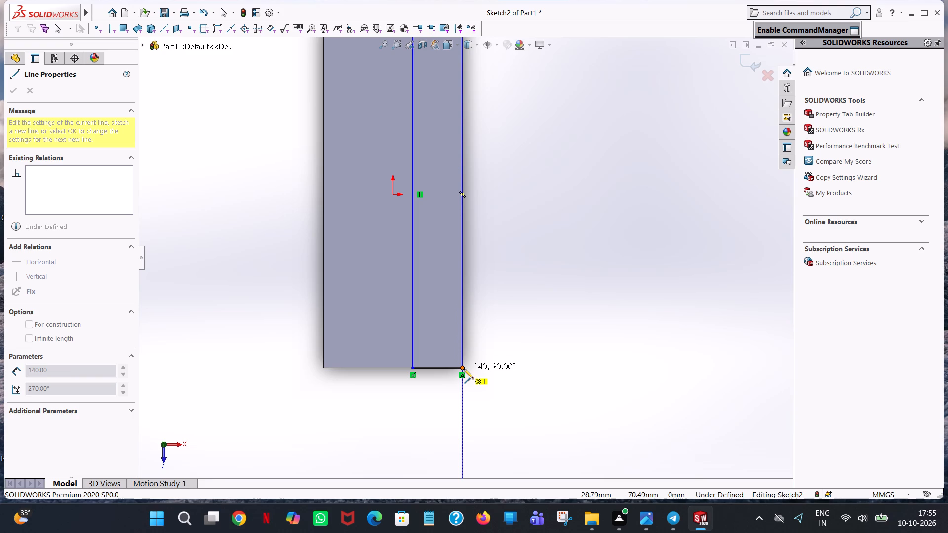
left_click(464, 369)
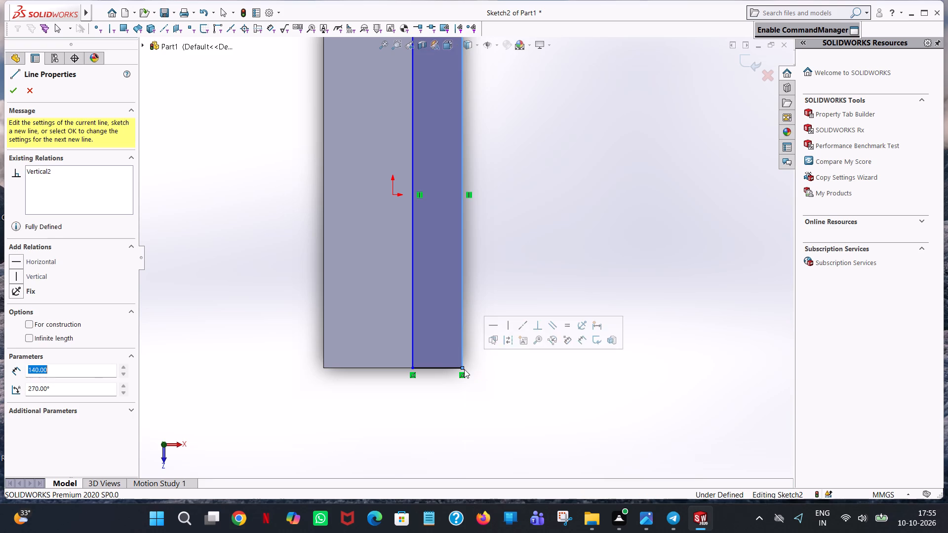
right_click(464, 369)
left_click(496, 384)
left_click(506, 379)
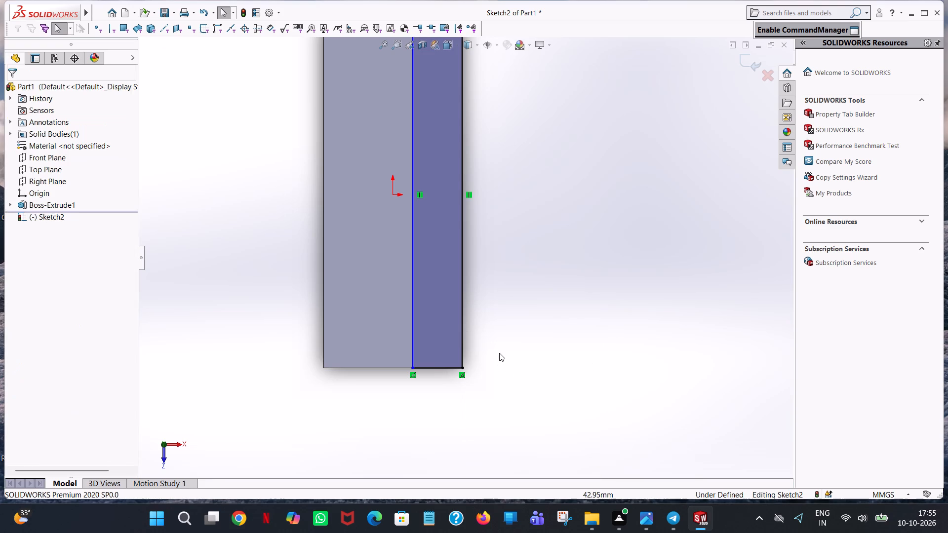
Dimension the distance between the strip's two long sides at 20 mm.
scroll(544, 165, "up", 1)
left_click(544, 164)
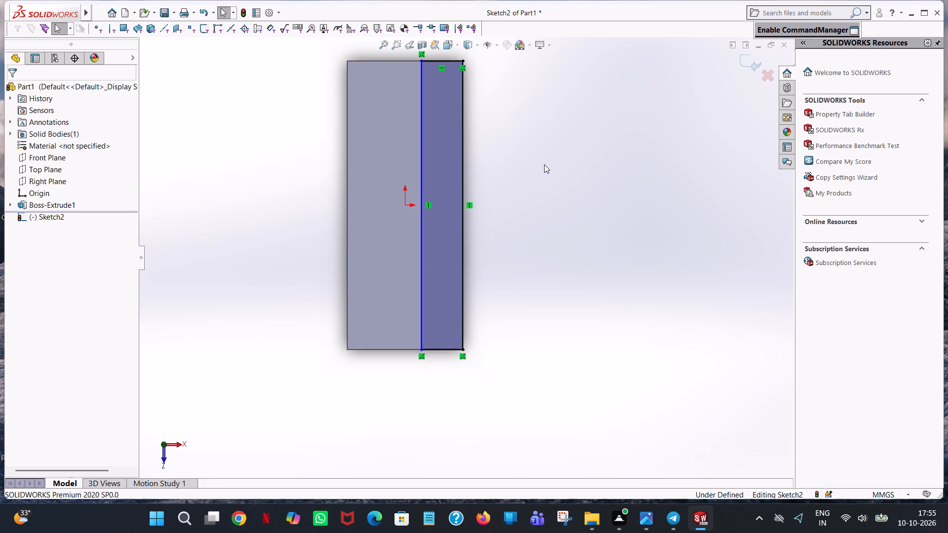
left_click(796, 60)
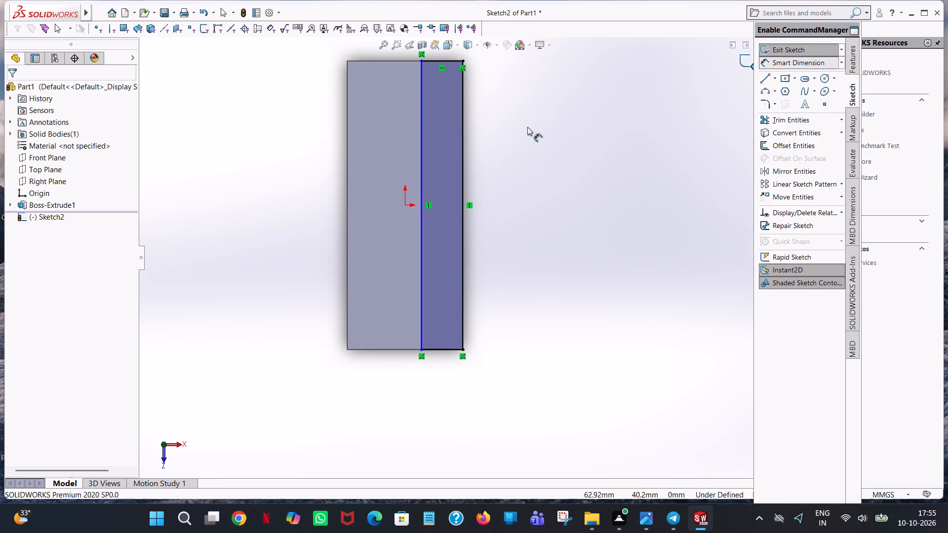
left_click(420, 175)
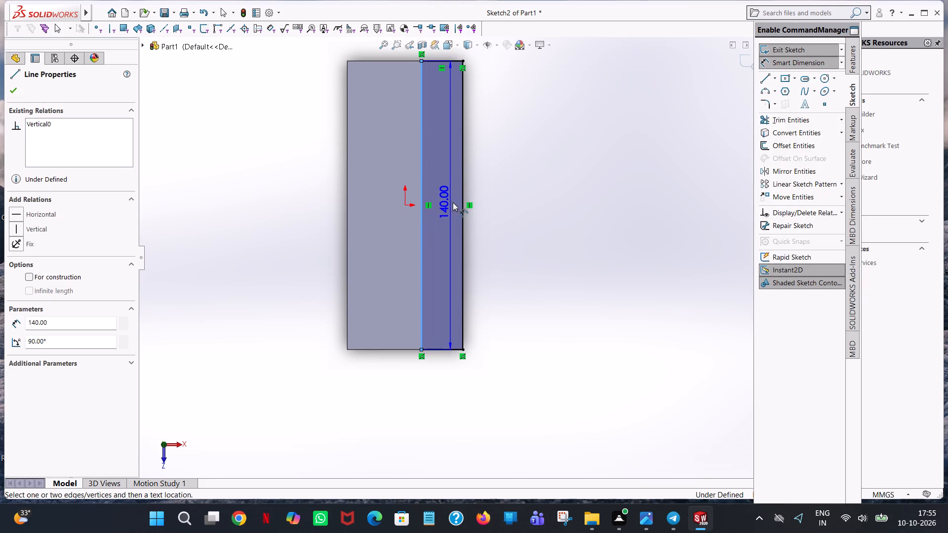
left_click(463, 211)
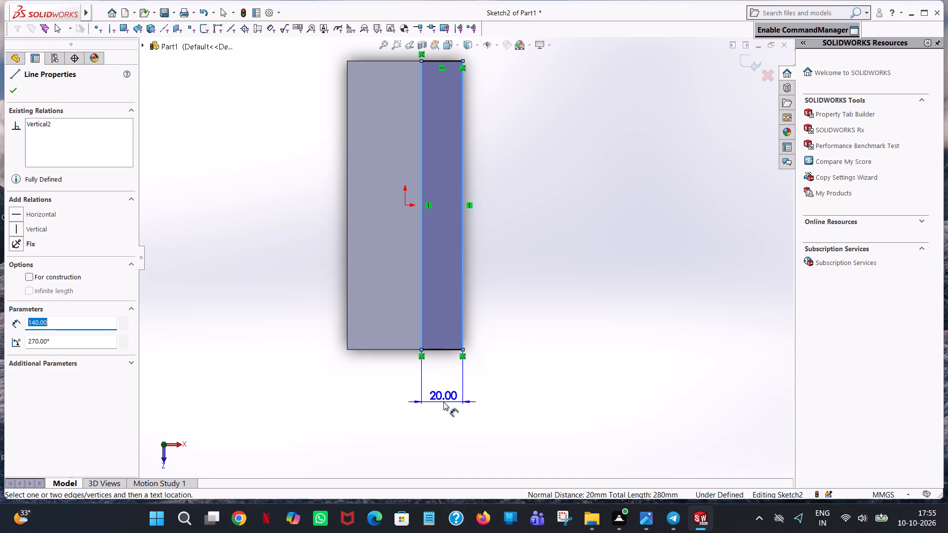
left_click(443, 402)
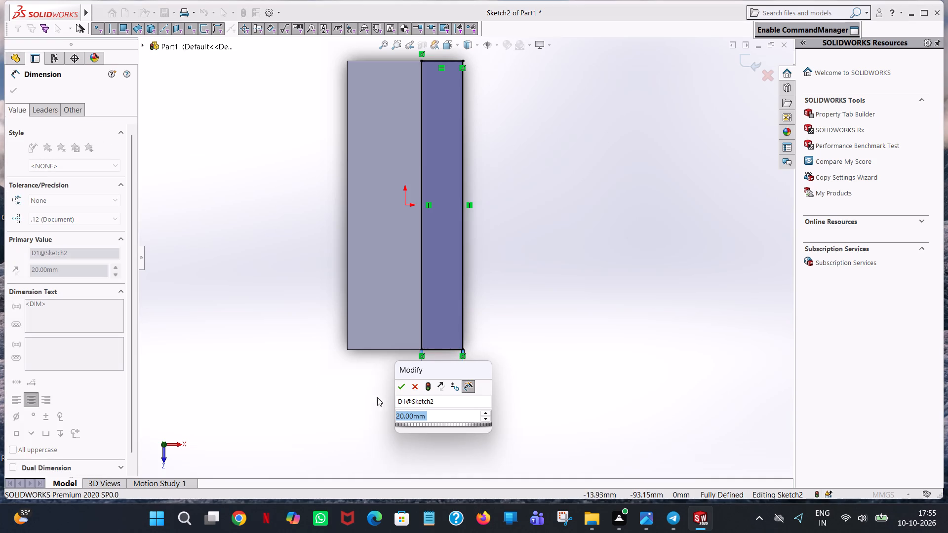
left_click(400, 388)
Extrude the 20 by 140 mm strip upward from the base as a merged blind boss 56 mm high.
left_click_drag(711, 311, 723, 311)
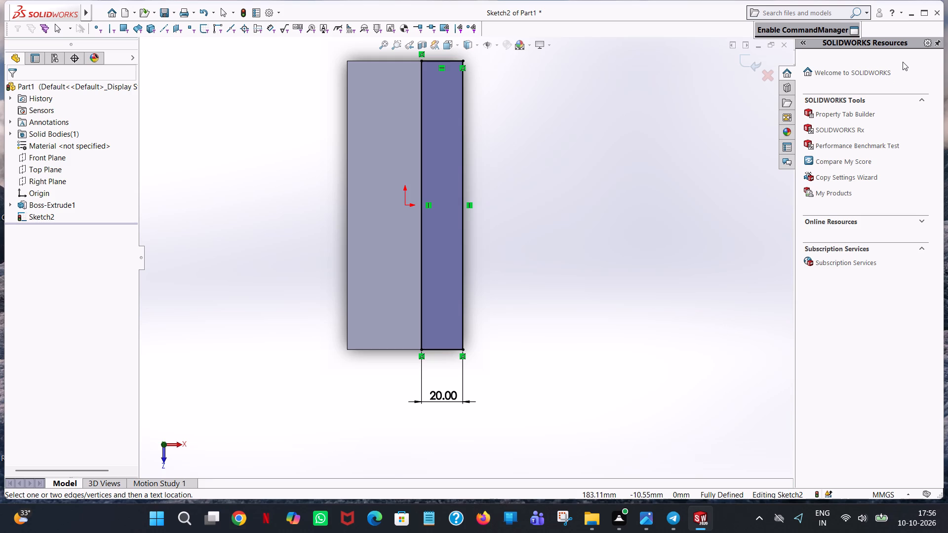
scroll(780, 235, "up", 1)
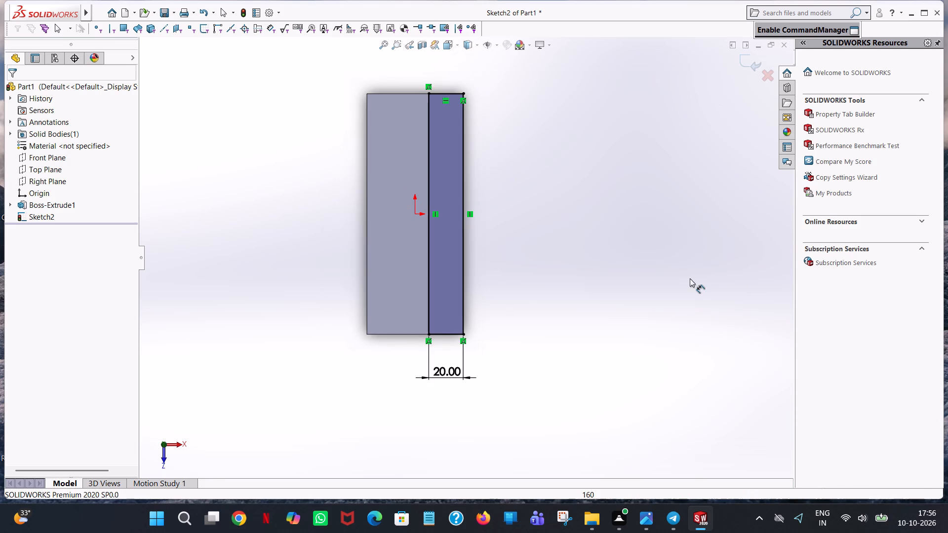
middle_click_drag(702, 262, 699, 48)
scroll(699, 48, "up", 2)
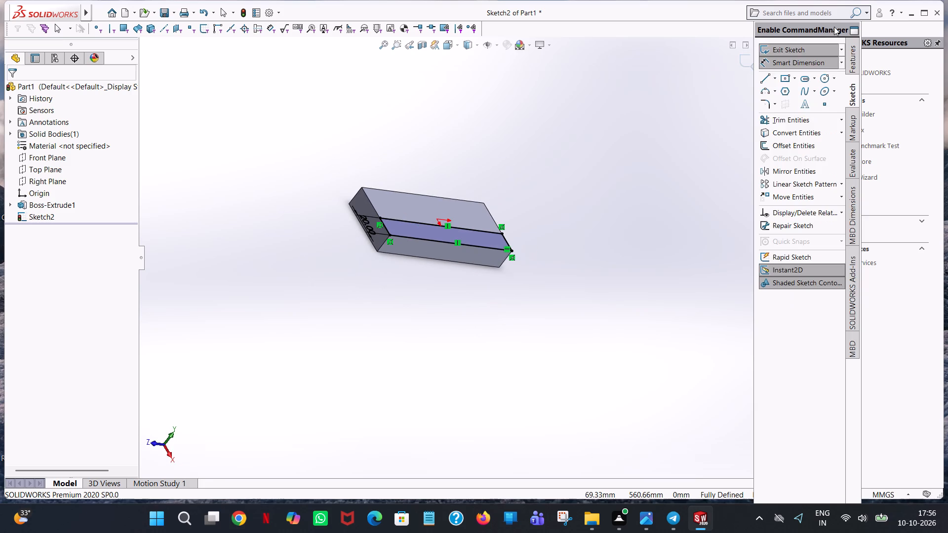
left_click(854, 46)
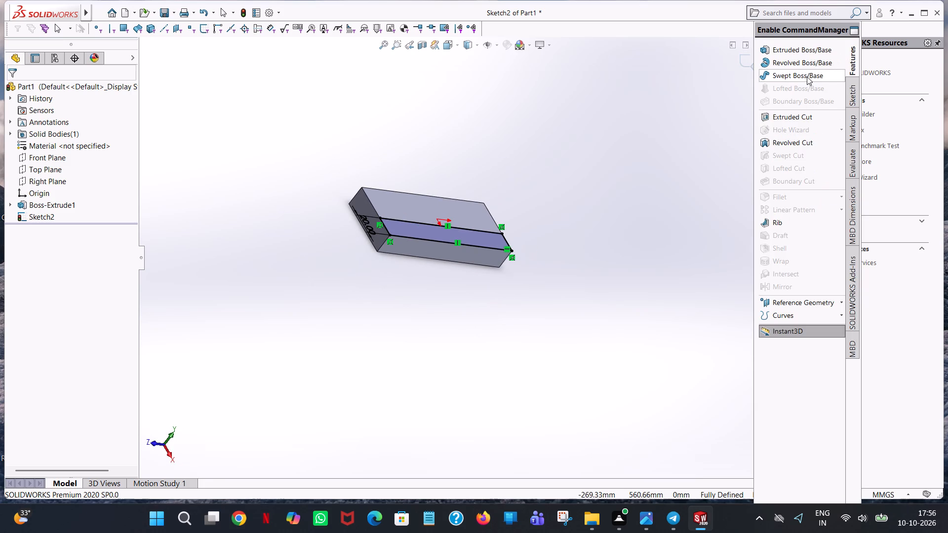
left_click(801, 48)
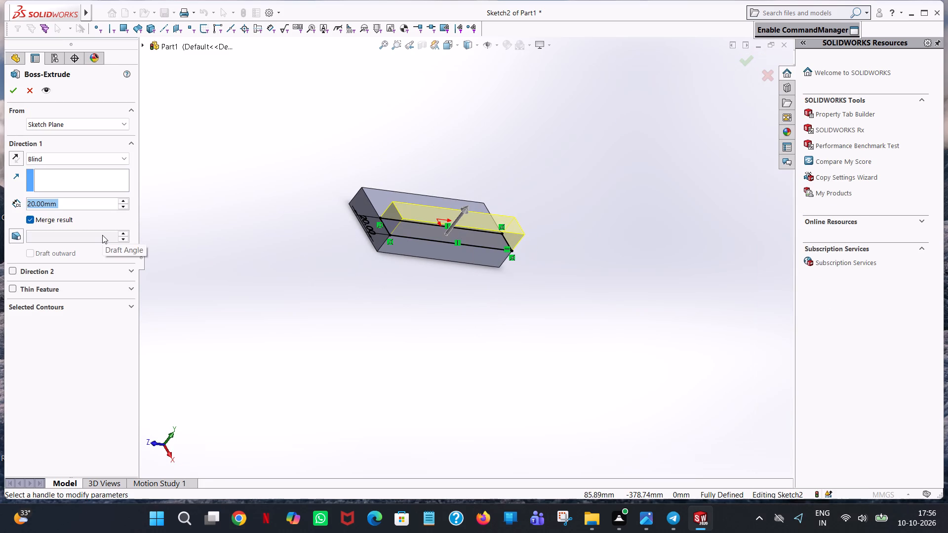
type("56")
left_click(237, 231)
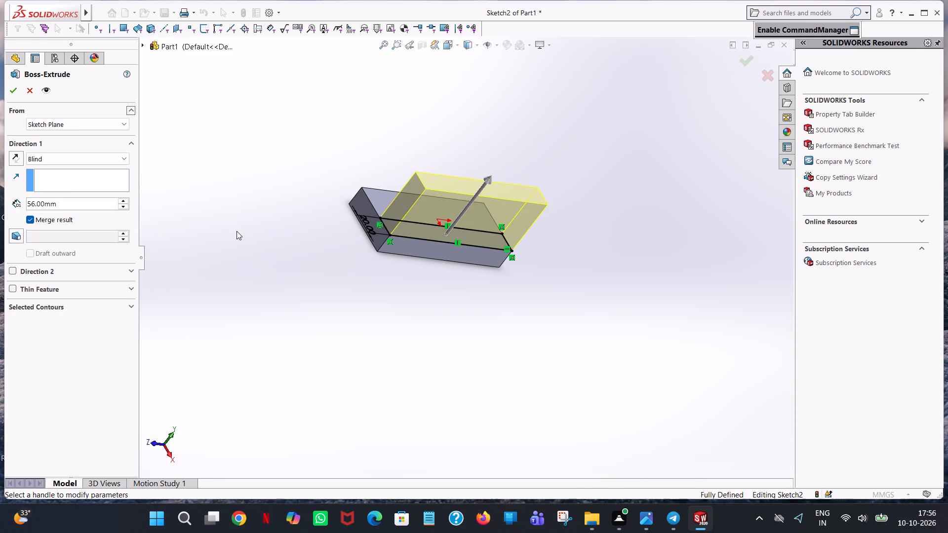
middle_click_drag(197, 230, 197, 230)
middle_click_drag(197, 230, 221, 344)
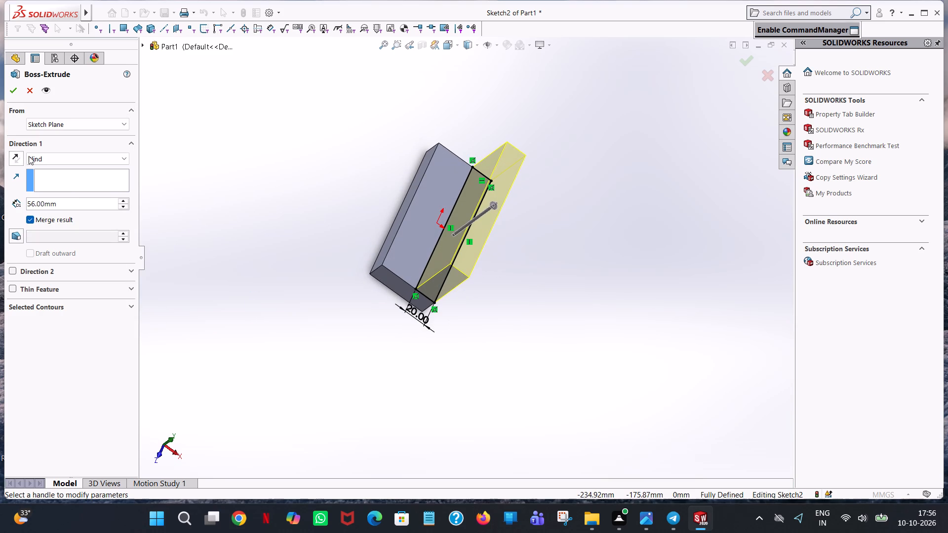
left_click(14, 88)
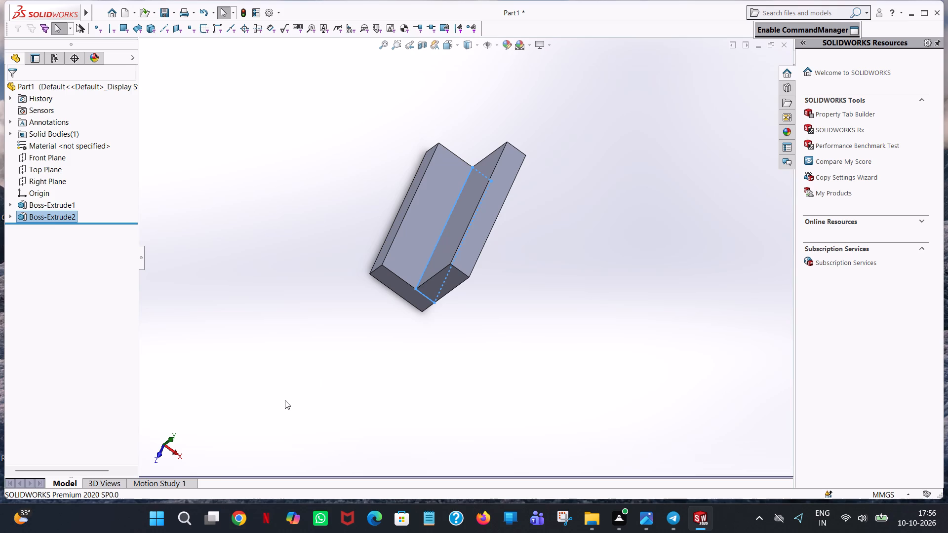
Start an extruded cut with a new sketch on the upright's top face, viewed normal to the sketch.
middle_click_drag(585, 279, 586, 252)
scroll(585, 279, "up", 1)
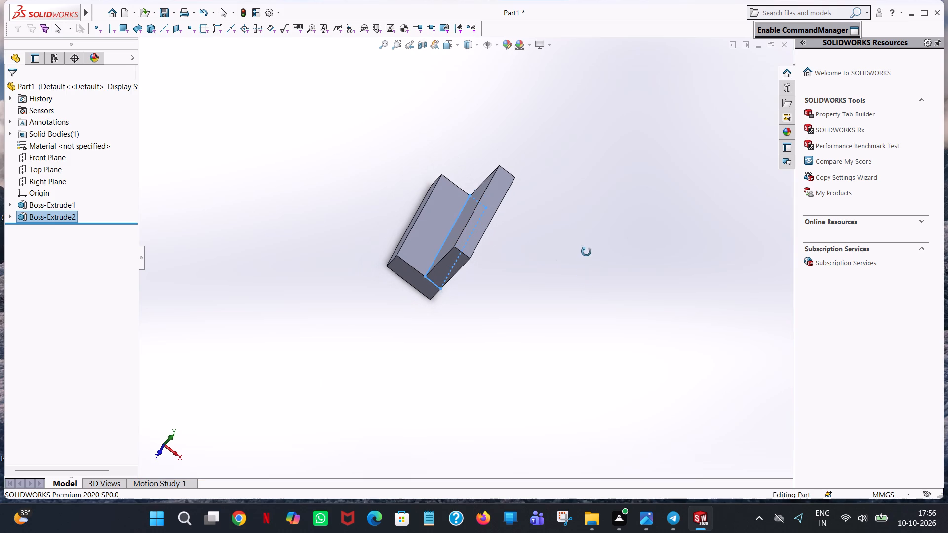
middle_click_drag(586, 252, 603, 313)
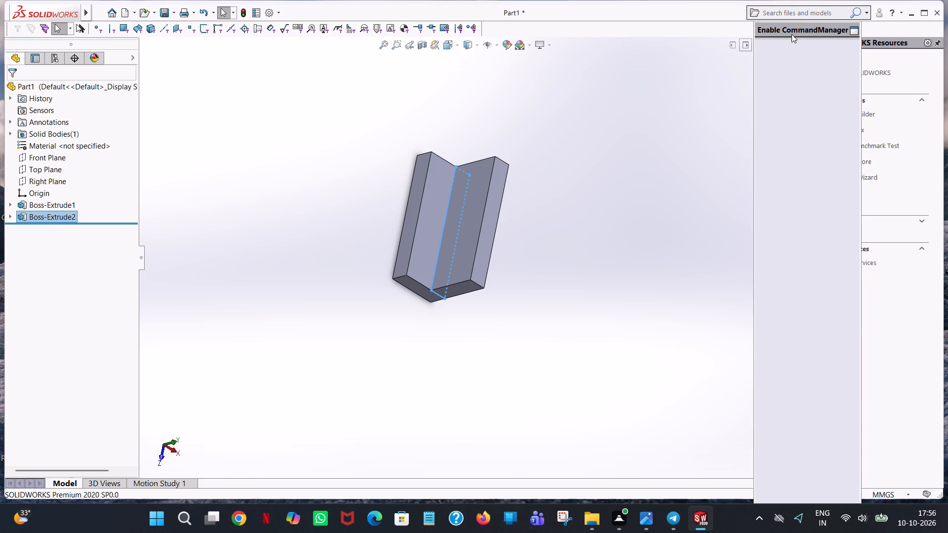
left_click(784, 112)
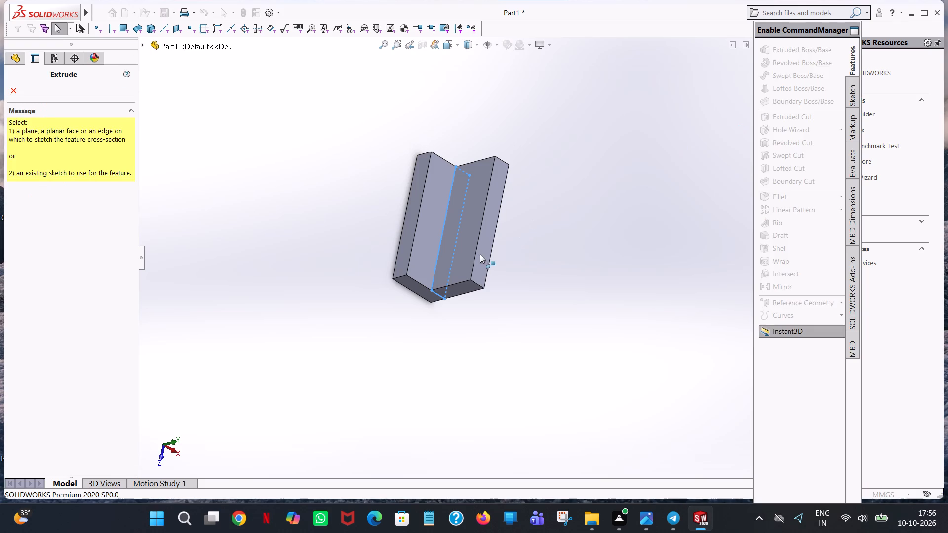
left_click(480, 254)
scroll(562, 205, "up", 1)
middle_click_drag(551, 201, 533, 189)
scroll(533, 189, "up", 1)
middle_click_drag(533, 189, 512, 167)
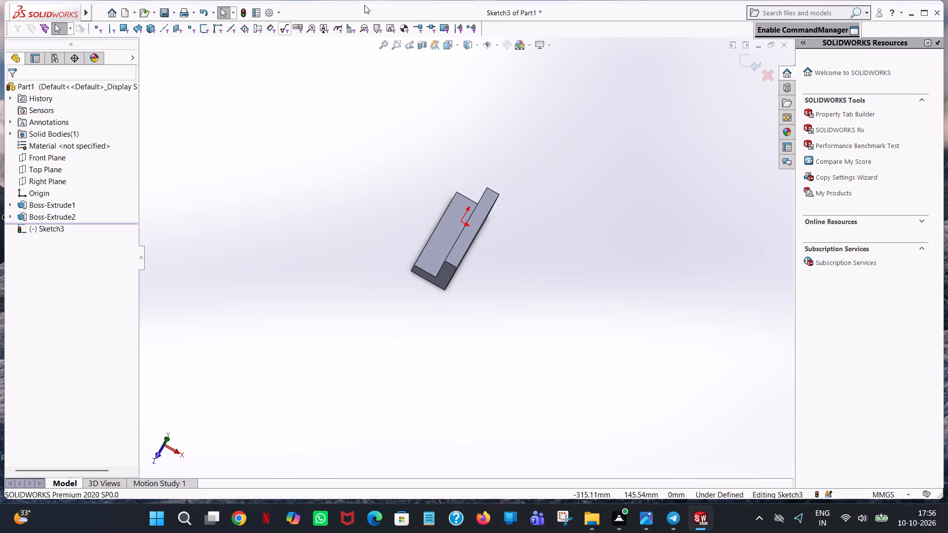
left_click(460, 48)
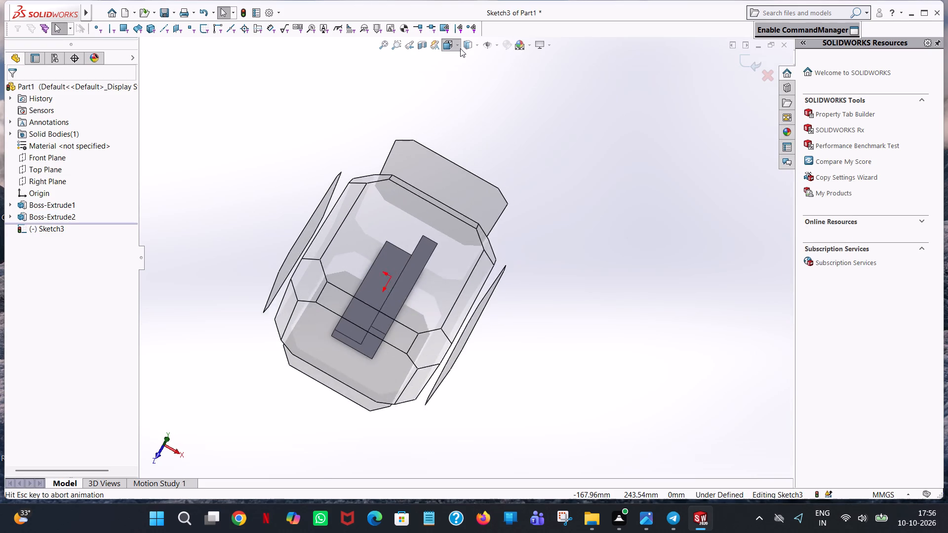
left_click(498, 102)
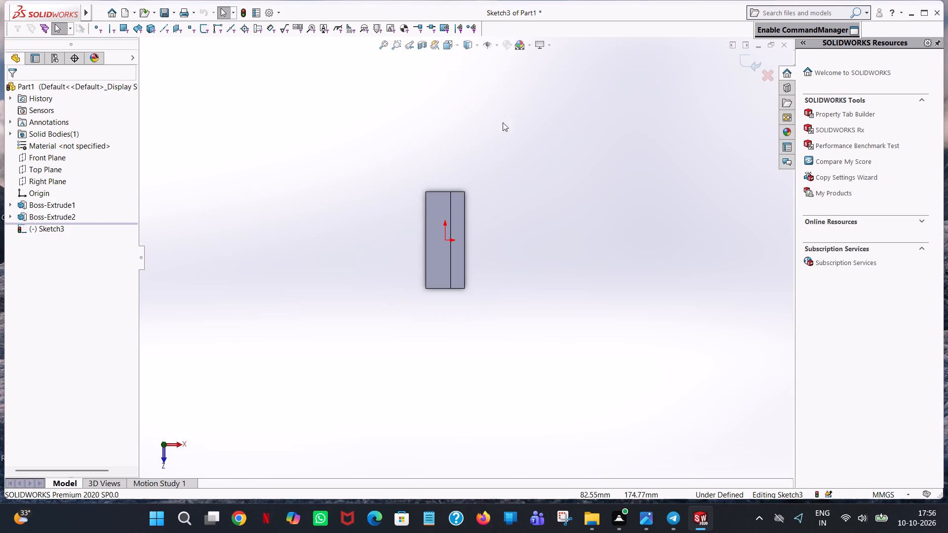
scroll(468, 227, "down", 2)
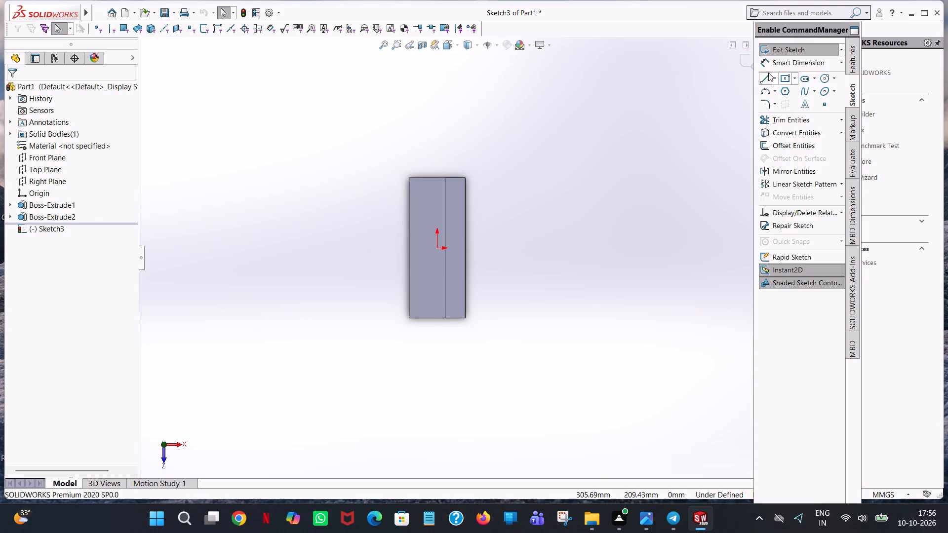
Draw a 38 mm line along the upright's outer +X long edge, starting from its front corner on the top face.
left_click(768, 78)
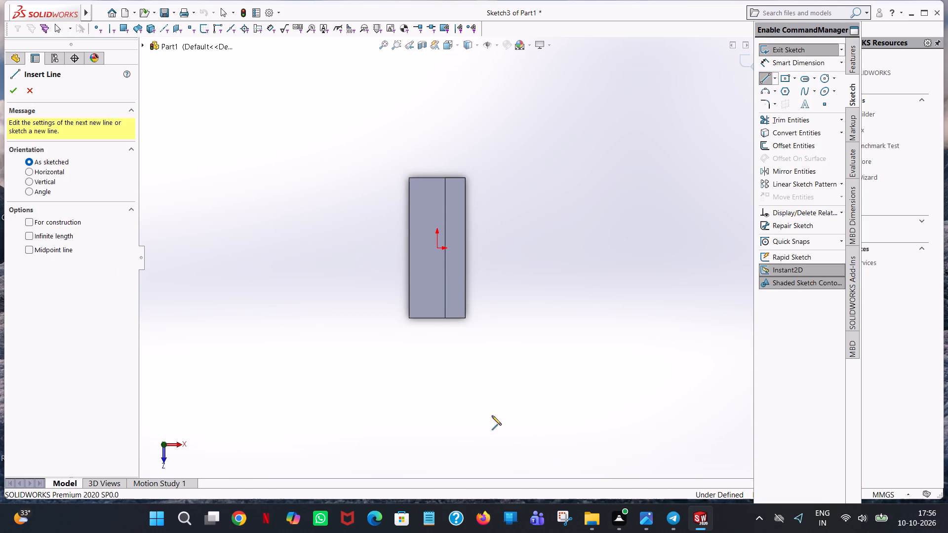
scroll(435, 334, "down", 6)
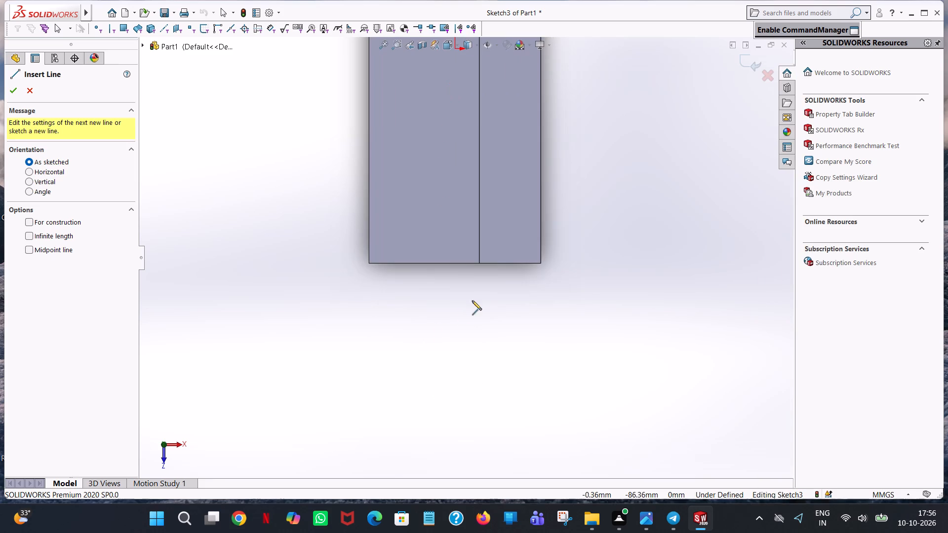
scroll(479, 263, "up", 6)
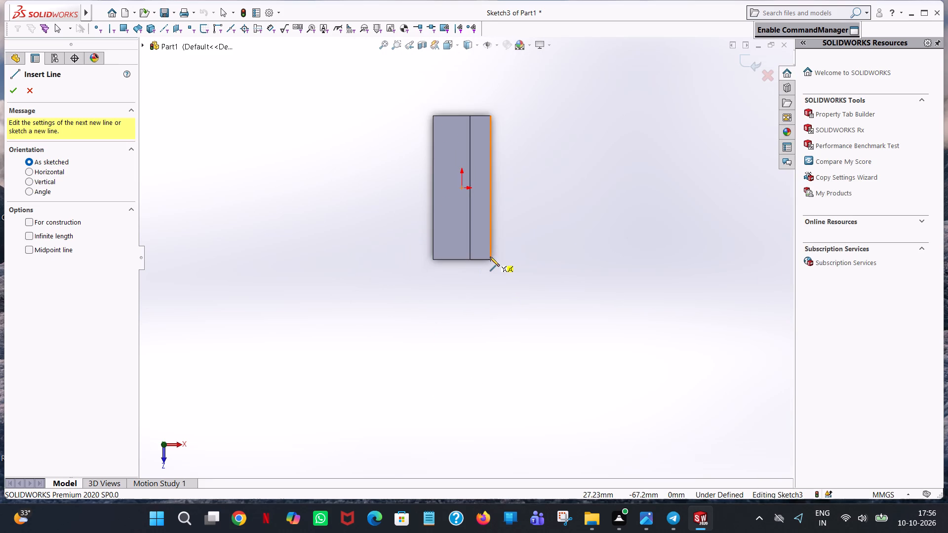
scroll(488, 261, "down", 7)
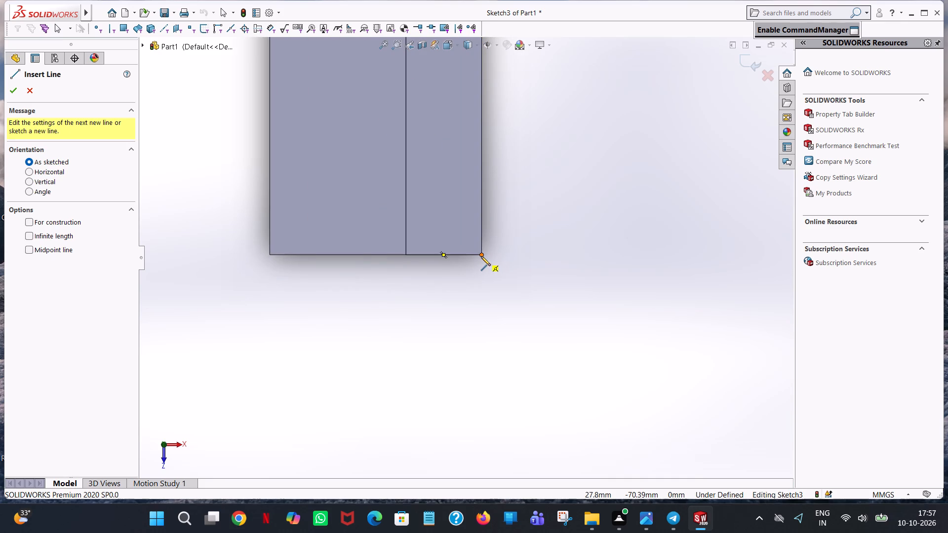
left_click(481, 256)
scroll(485, 156, "up", 6)
scroll(485, 156, "down", 3)
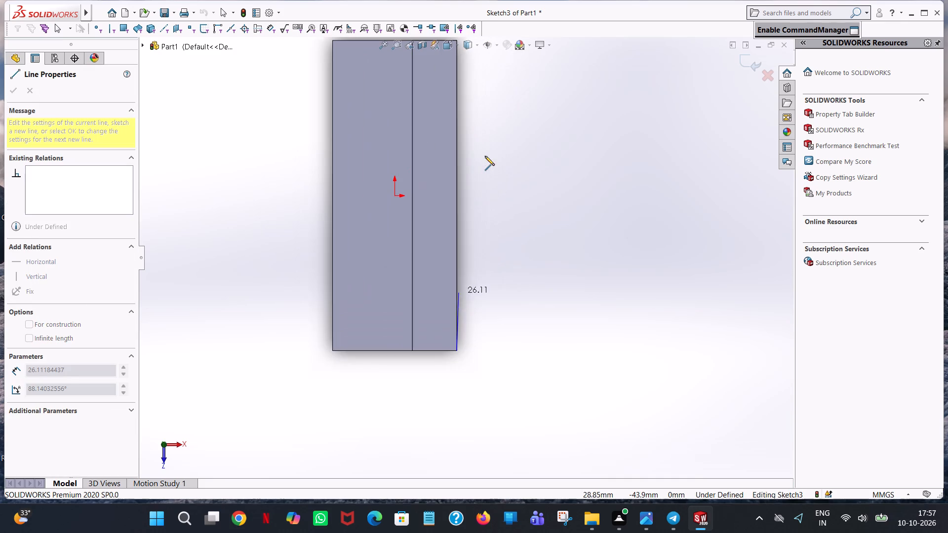
left_click(455, 183)
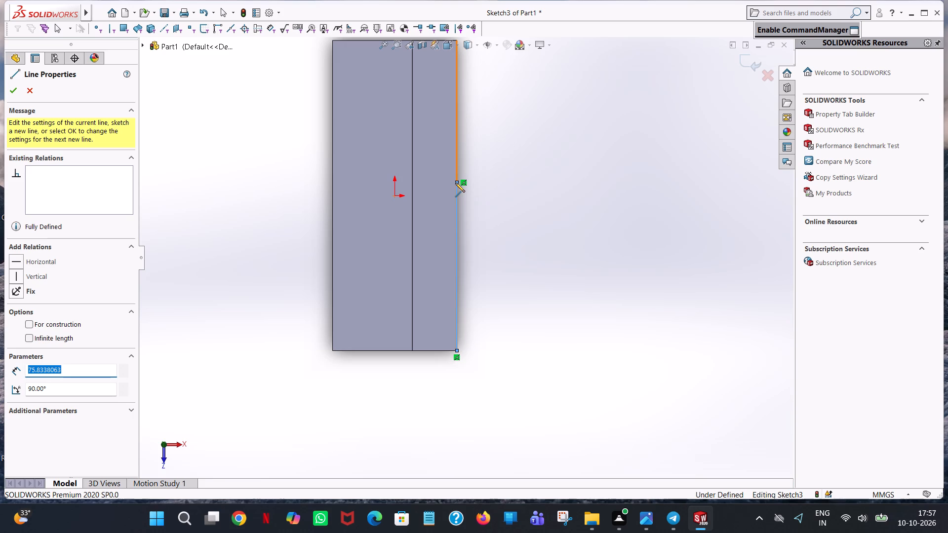
type("38")
key("Return")
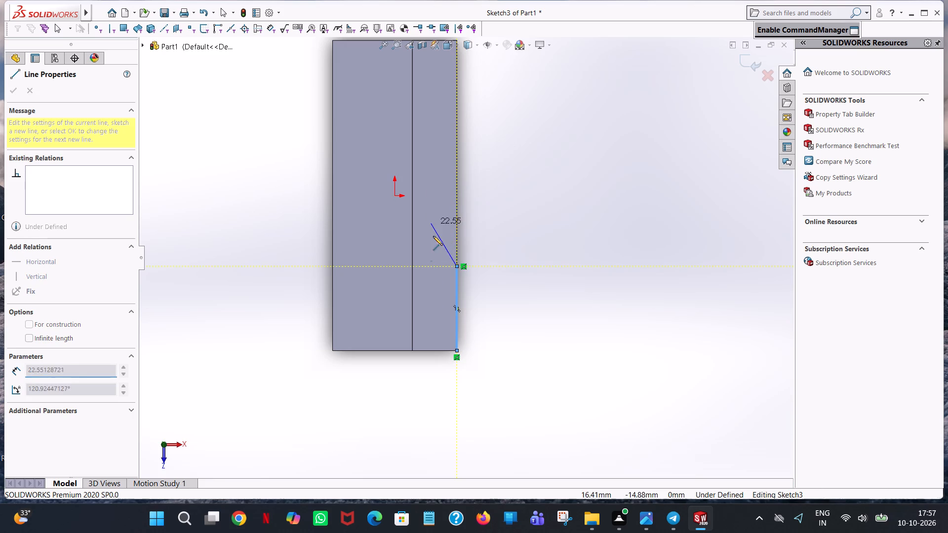
Continue with a 14 mm line across the upright's thickness and close the 14 by 38 mm rectangle back to the front corner.
left_click(426, 265)
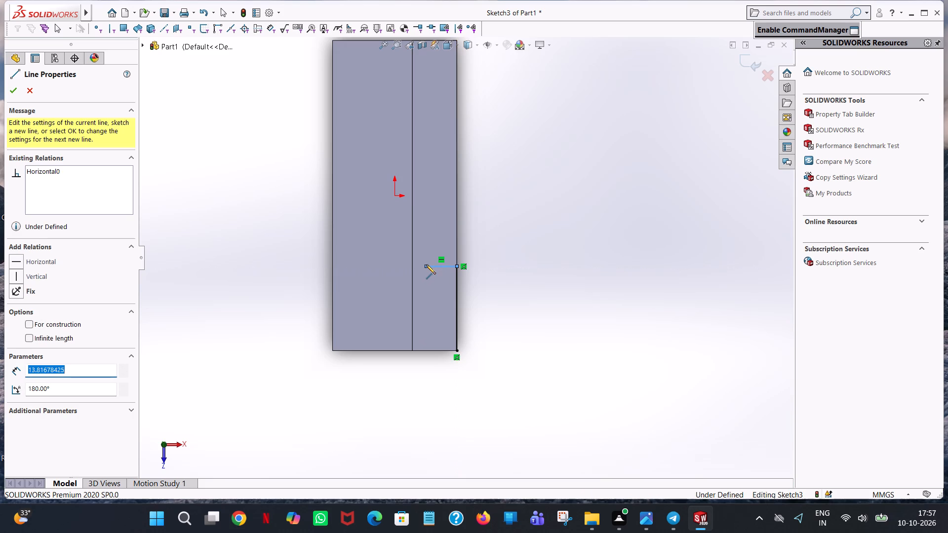
type("14")
key("Return")
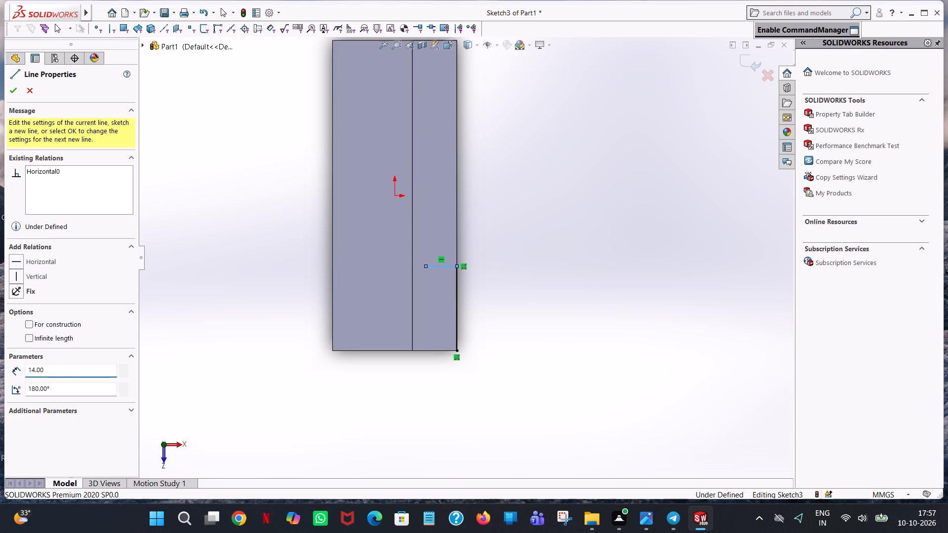
left_click(427, 350)
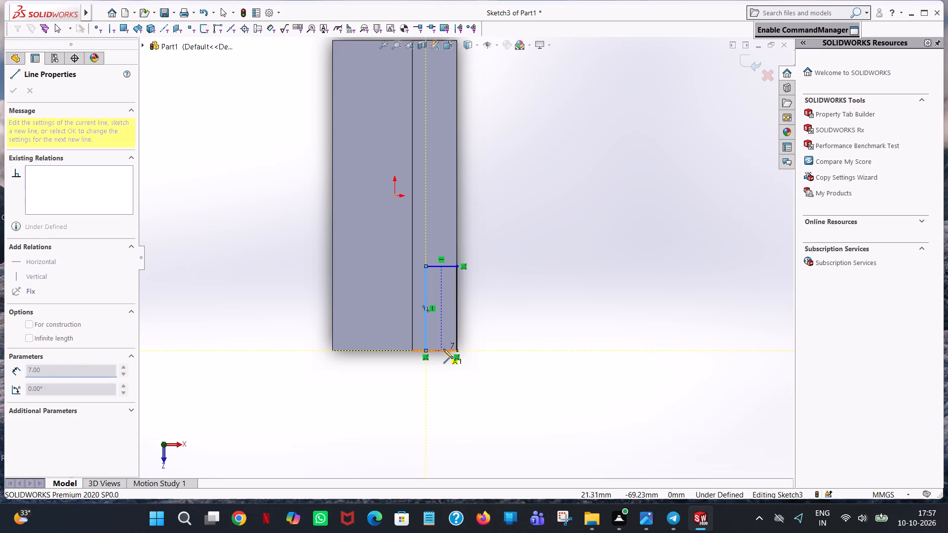
left_click(457, 349)
right_click(457, 349)
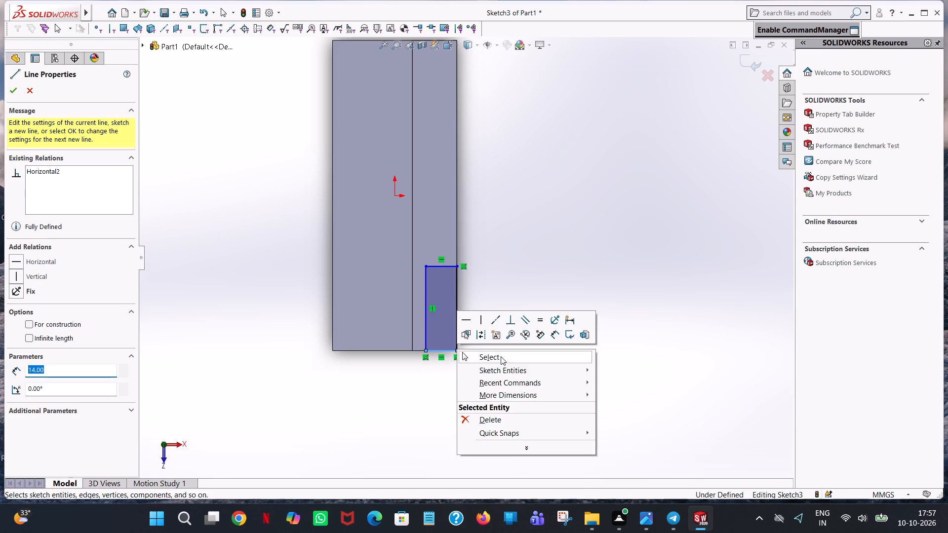
left_click(501, 356)
Add three lines joining the rectangle's inner side to the upright's inner edge, outlining a 6 by 38 mm region.
left_click(762, 77)
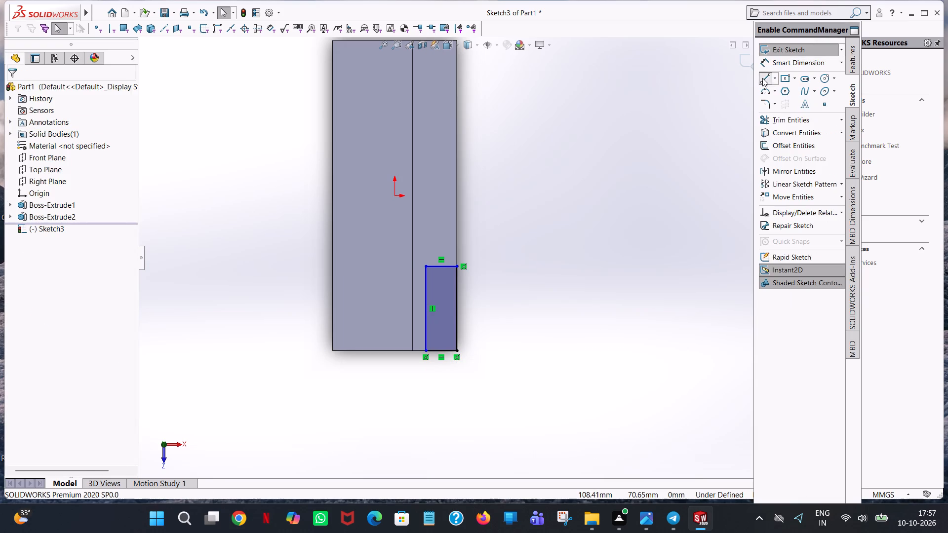
left_click(426, 266)
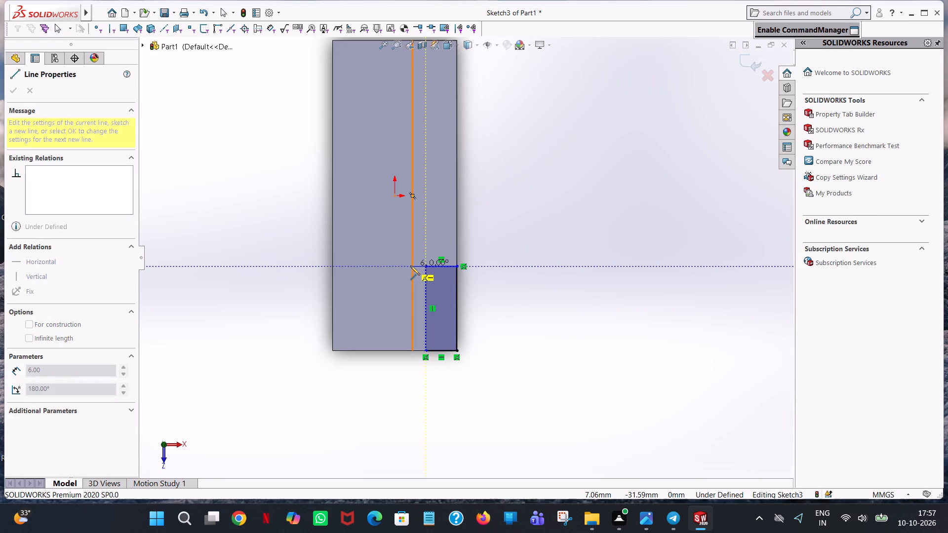
left_click(410, 266)
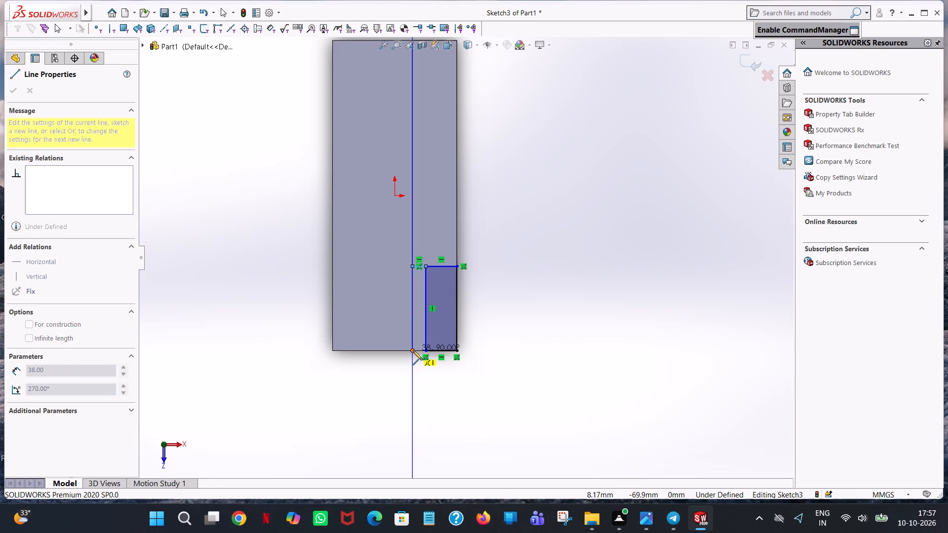
left_click(413, 350)
left_click(424, 351)
right_click(424, 351)
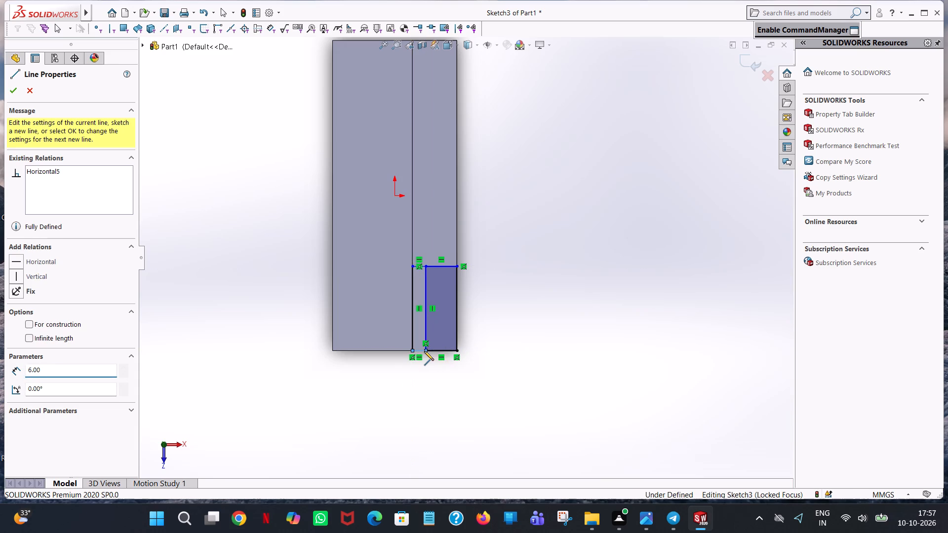
left_click(442, 359)
left_click(538, 284)
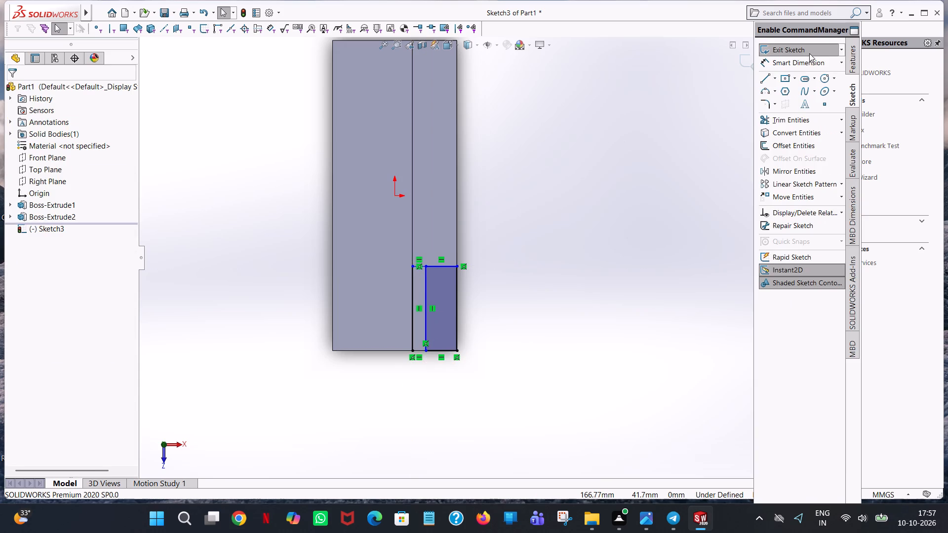
Cut only the 6 by 38 mm region on the upright's inner side, using a blind depth of 56 mm.
left_click(856, 58)
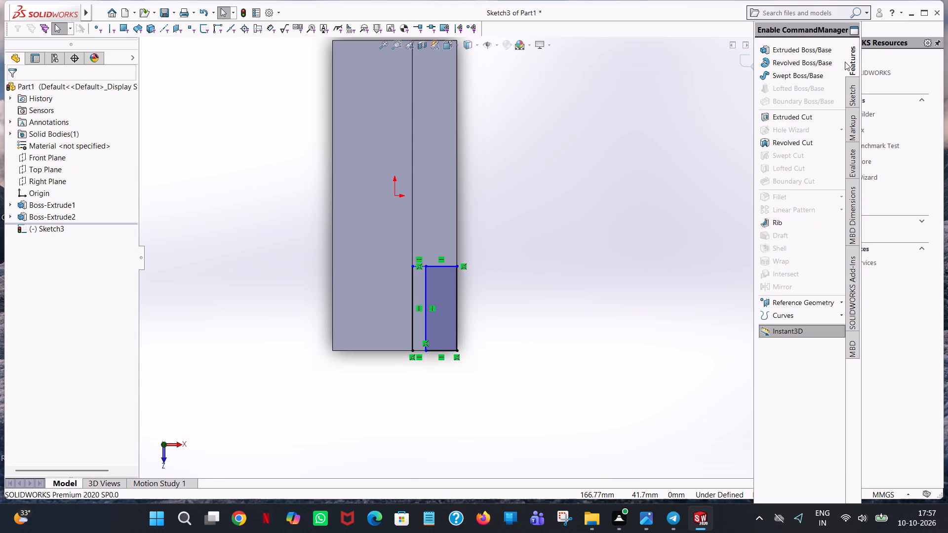
left_click(780, 118)
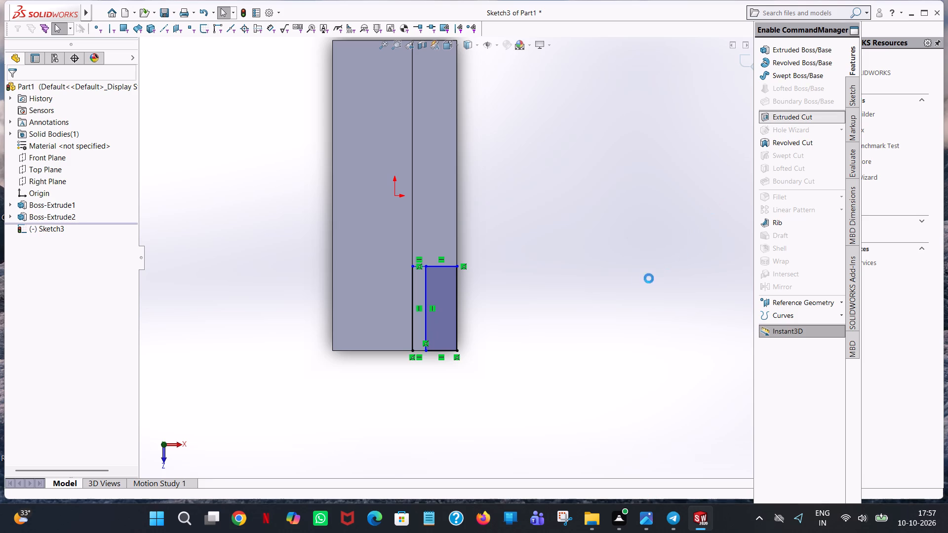
scroll(601, 328, "up", 1)
middle_click_drag(601, 328, 612, 244)
scroll(616, 250, "up", 1)
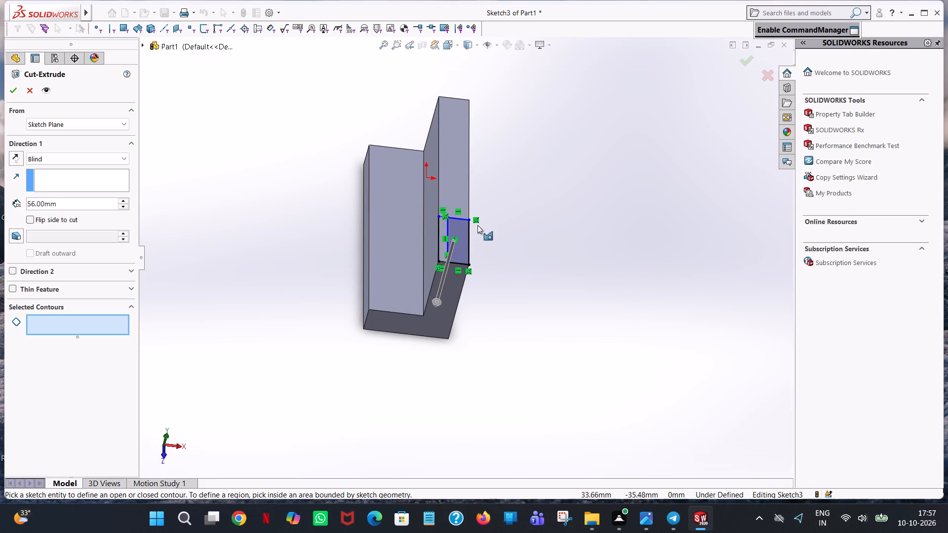
left_click(442, 244)
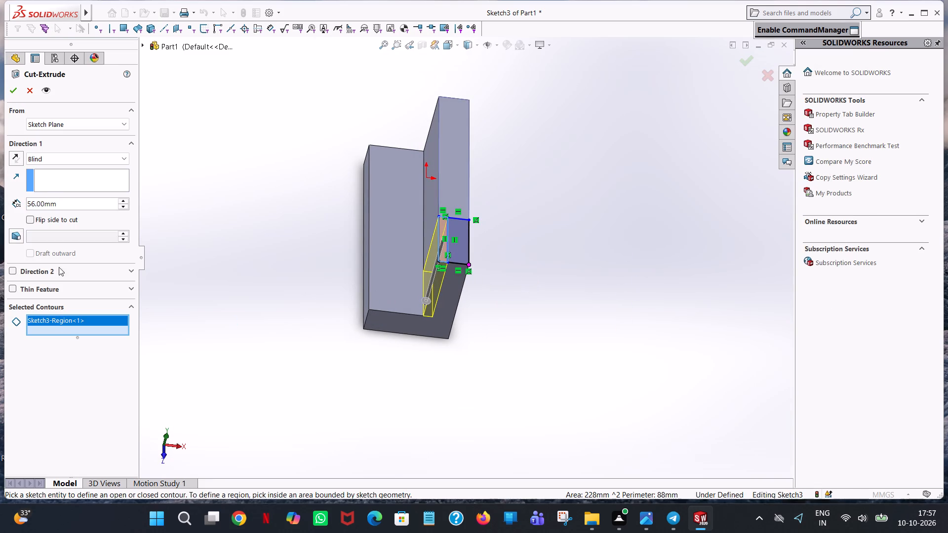
left_click(10, 89)
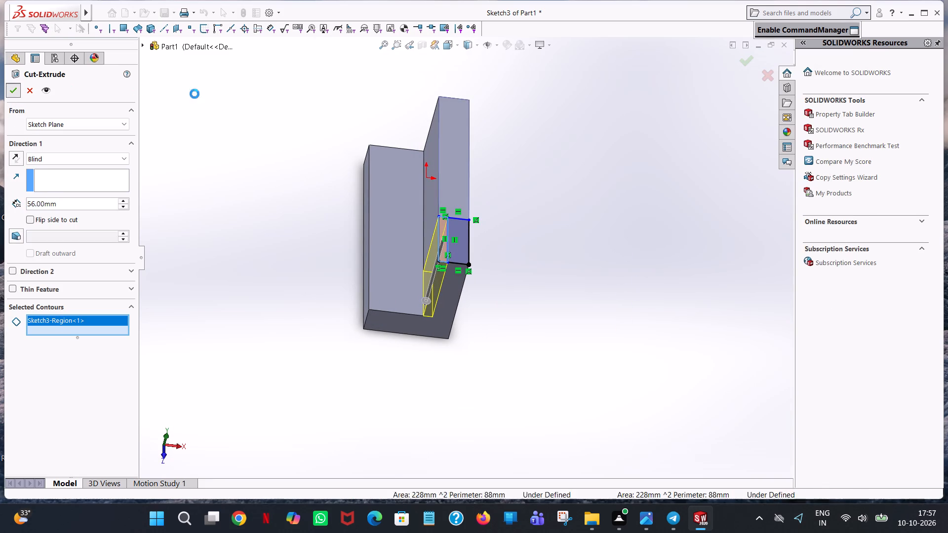
left_click(517, 186)
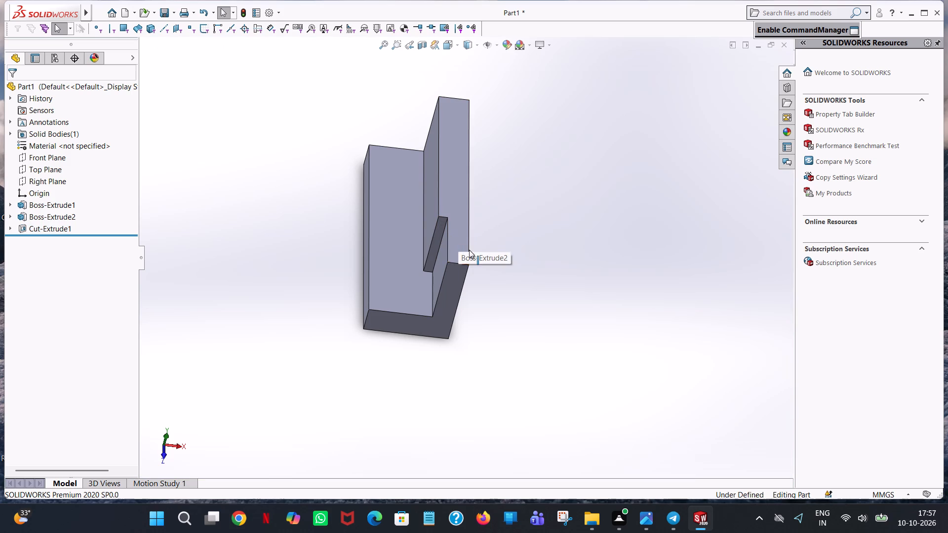
left_click(568, 328)
Start another extruded cut with a new sketch on the upright's recessed inner face, viewed normal to the sketch.
middle_click_drag(493, 341, 643, 422)
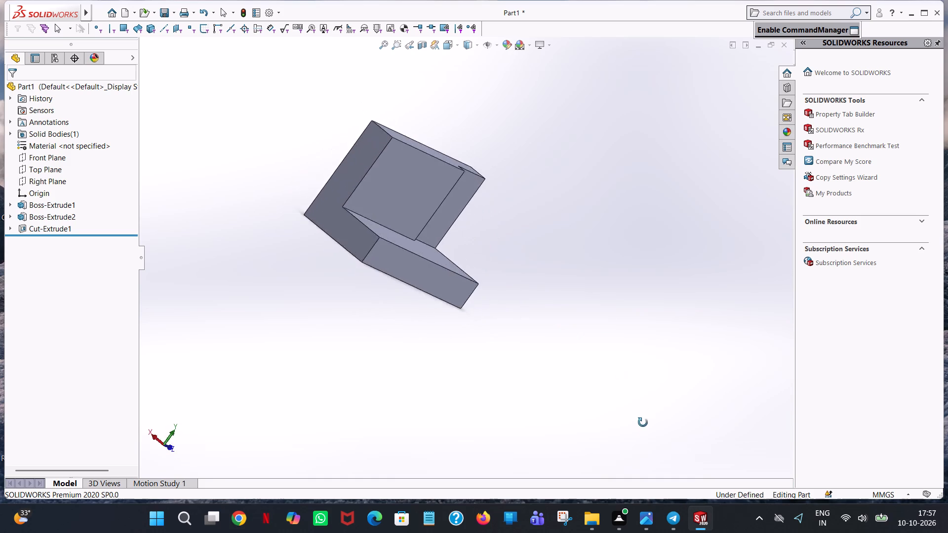
middle_click_drag(643, 422, 573, 394)
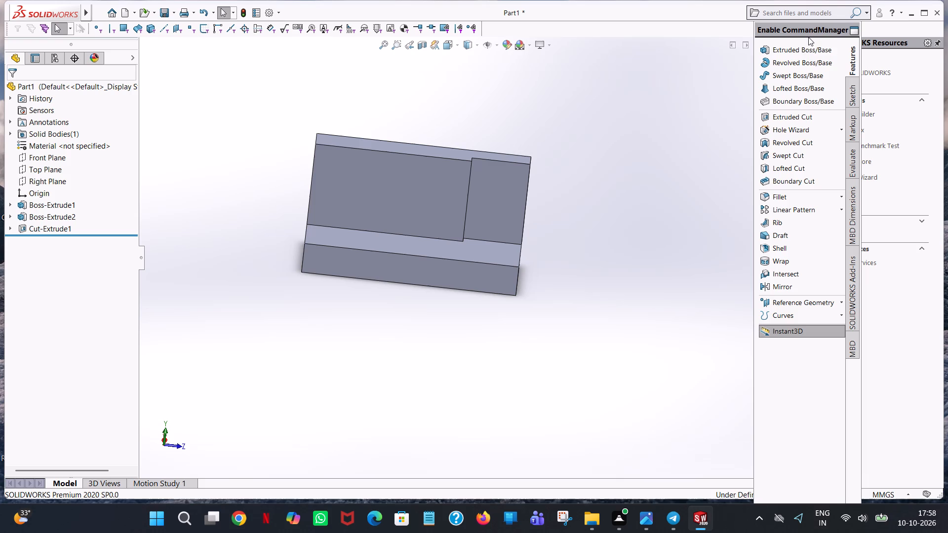
left_click(789, 116)
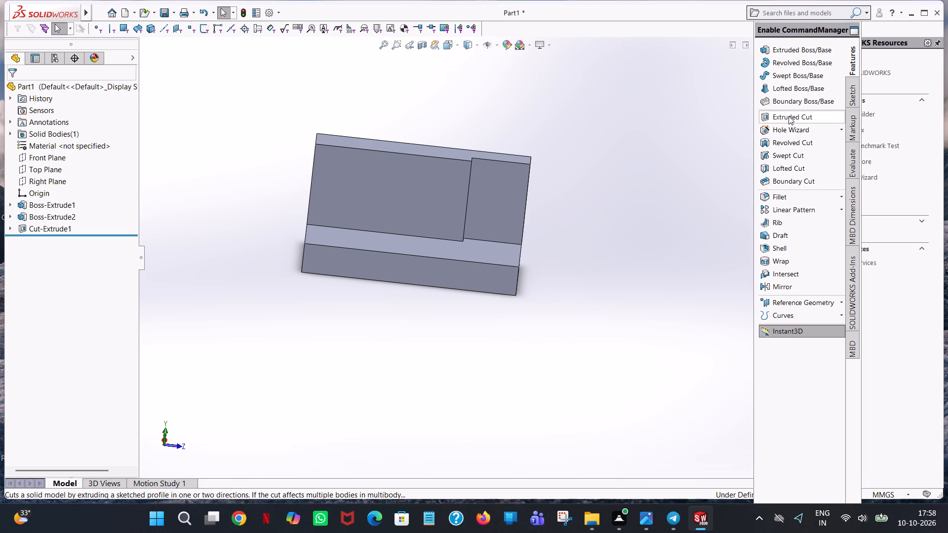
left_click(502, 193)
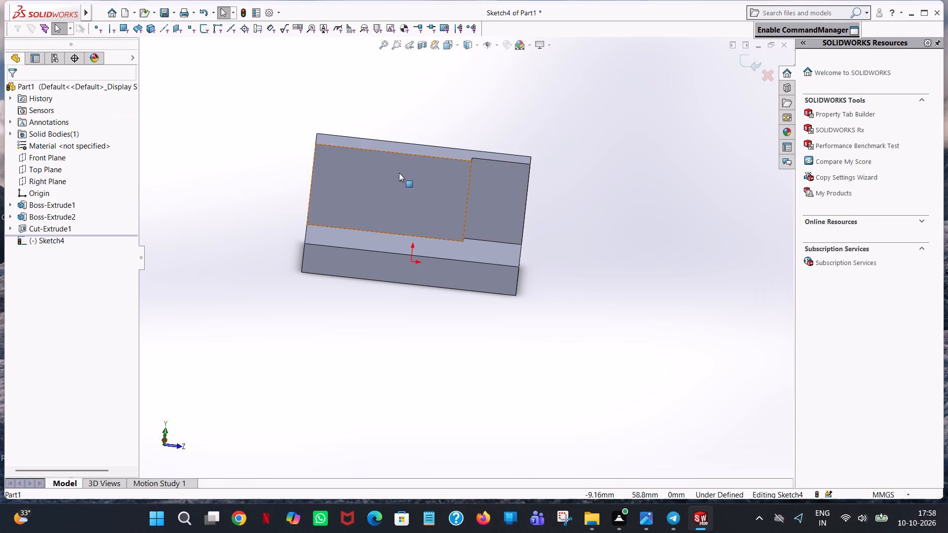
left_click(457, 48)
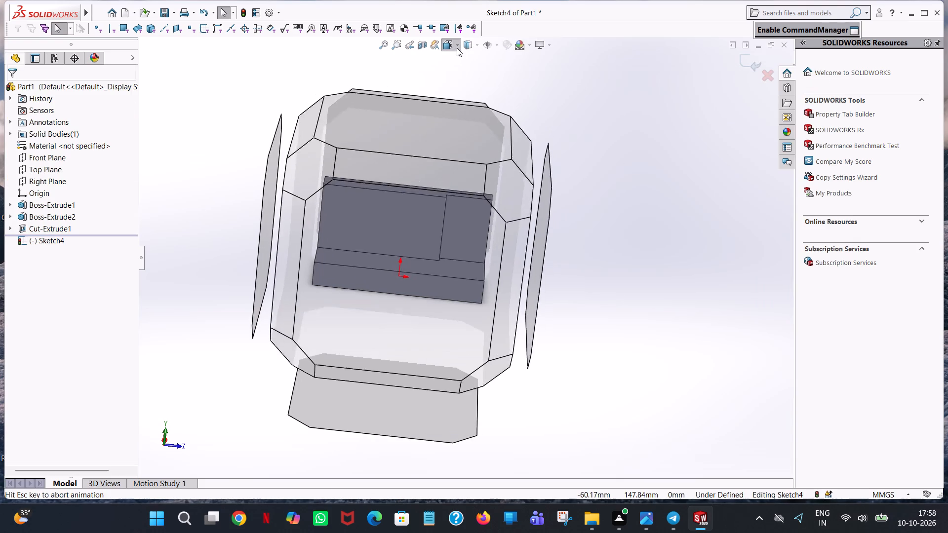
left_click(510, 98)
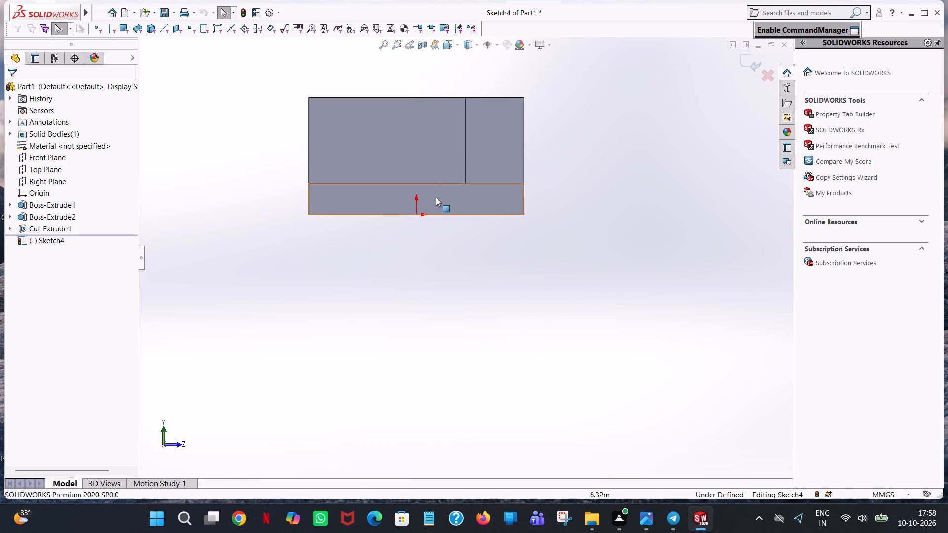
Sketch a 12 mm vertical line downward from the midpoint of the 38 mm wide recessed face's top edge.
scroll(512, 111, "down", 3)
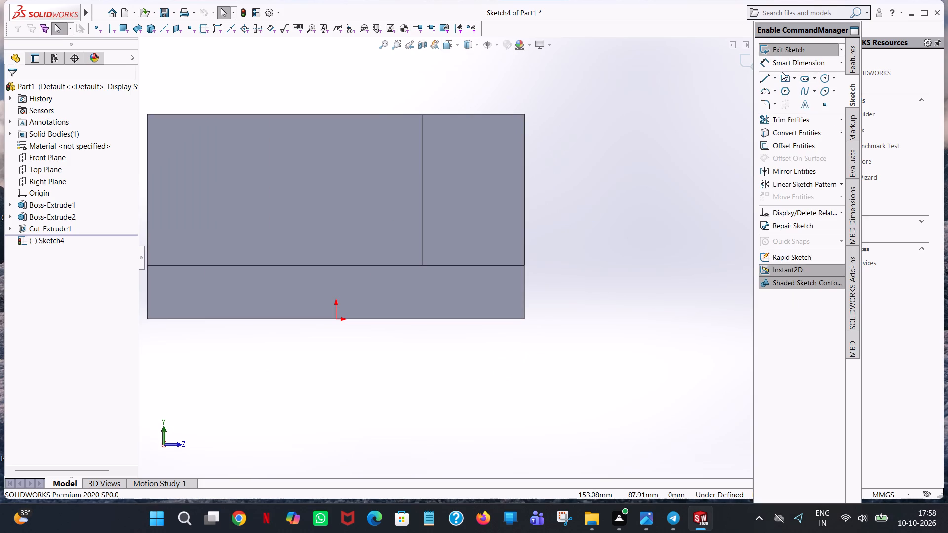
left_click(763, 76)
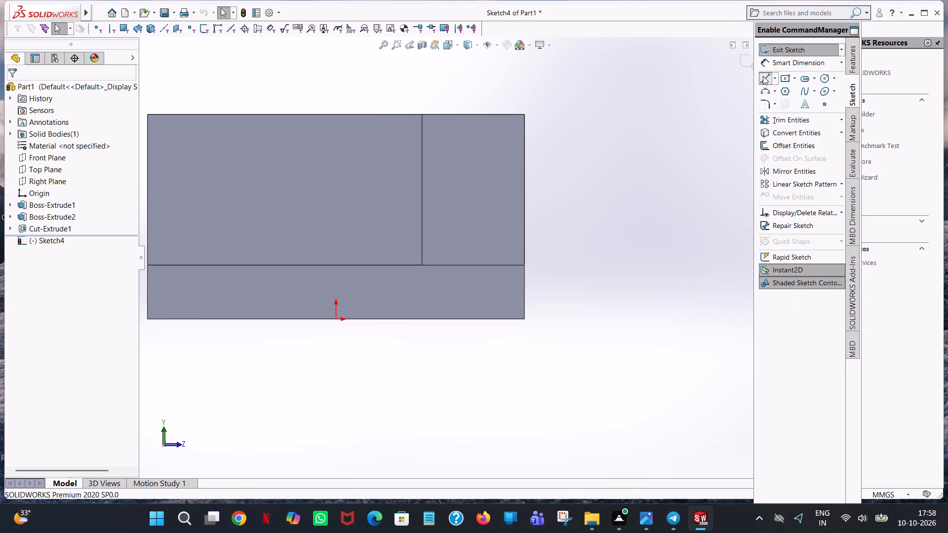
left_click(472, 113)
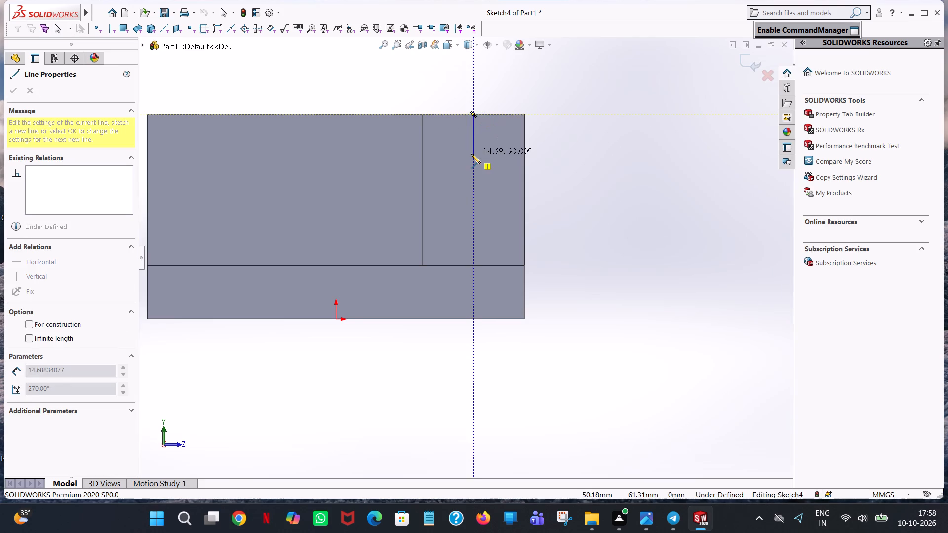
left_click(471, 154)
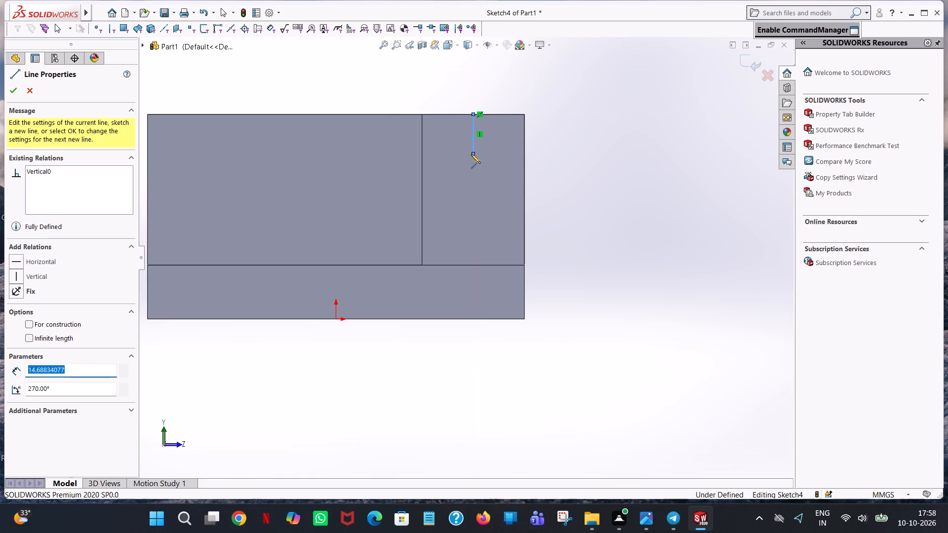
type("12")
key("Return")
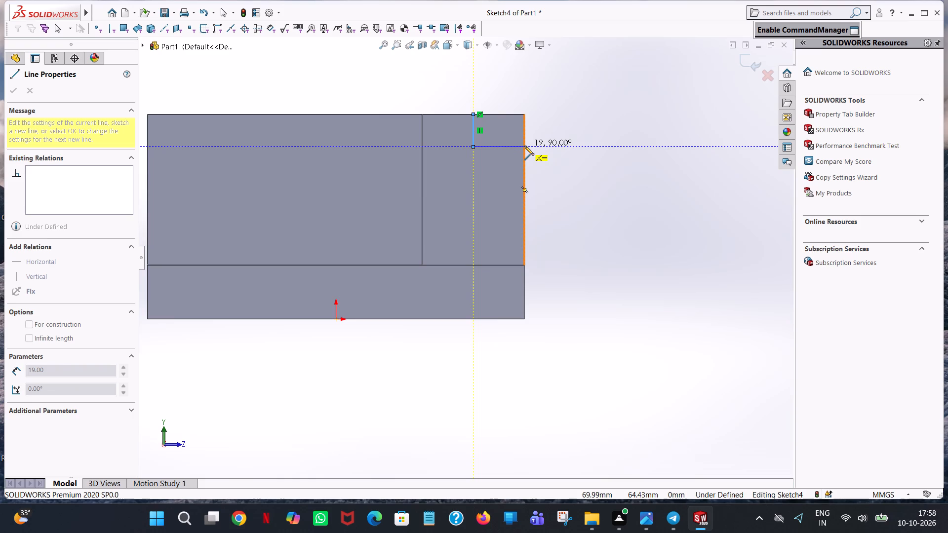
right_click(519, 146)
left_click(548, 152)
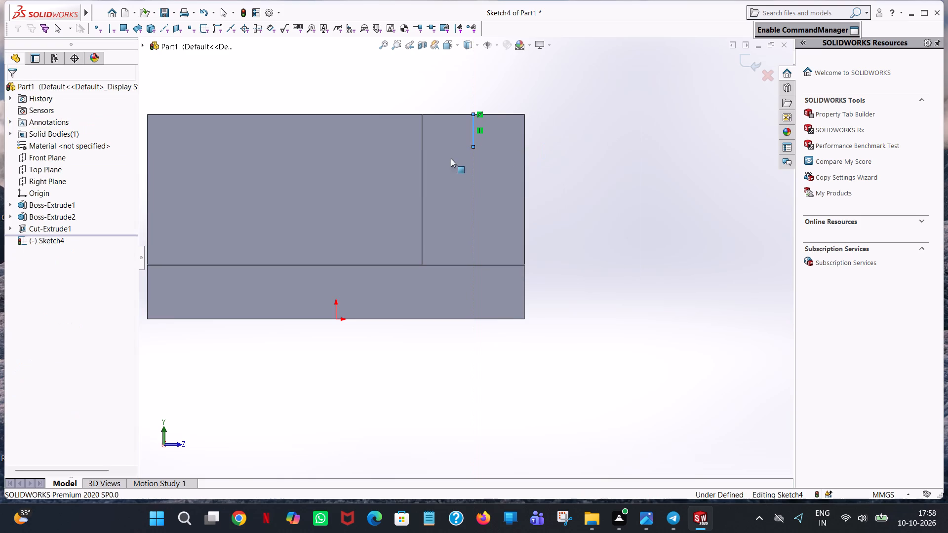
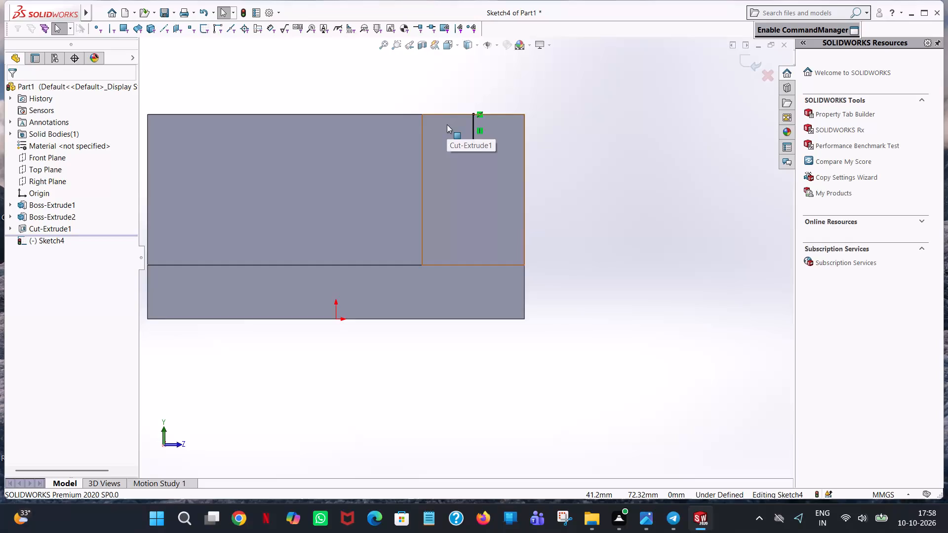
Sketch a circle of radius 6 mm centred on the lower end of the 12 mm vertical line.
scroll(447, 124, "down", 1)
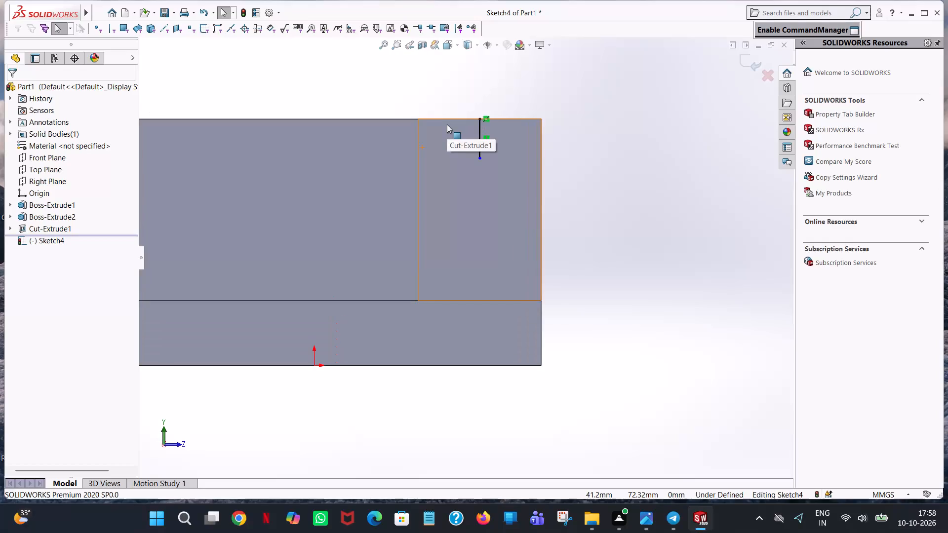
scroll(450, 134, "down", 1)
left_click(827, 81)
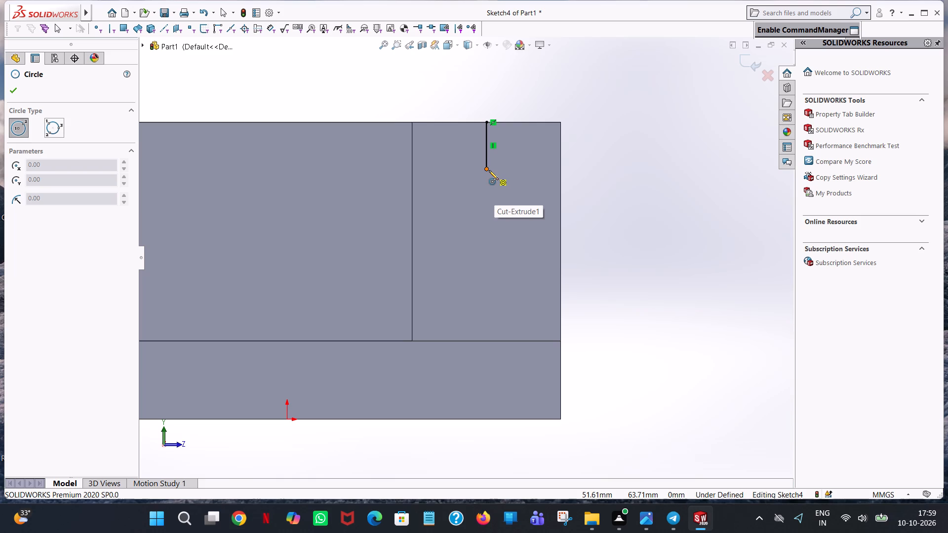
left_click(489, 170)
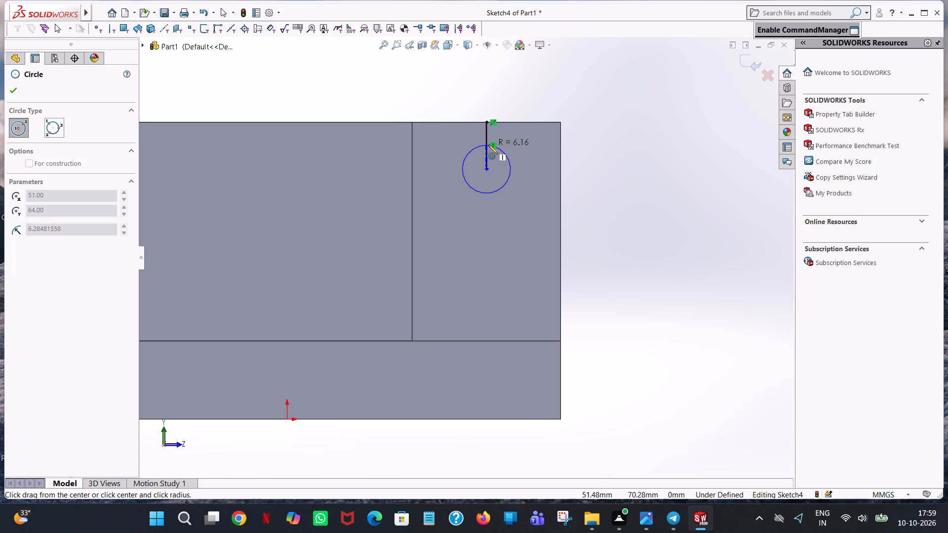
left_click(488, 145)
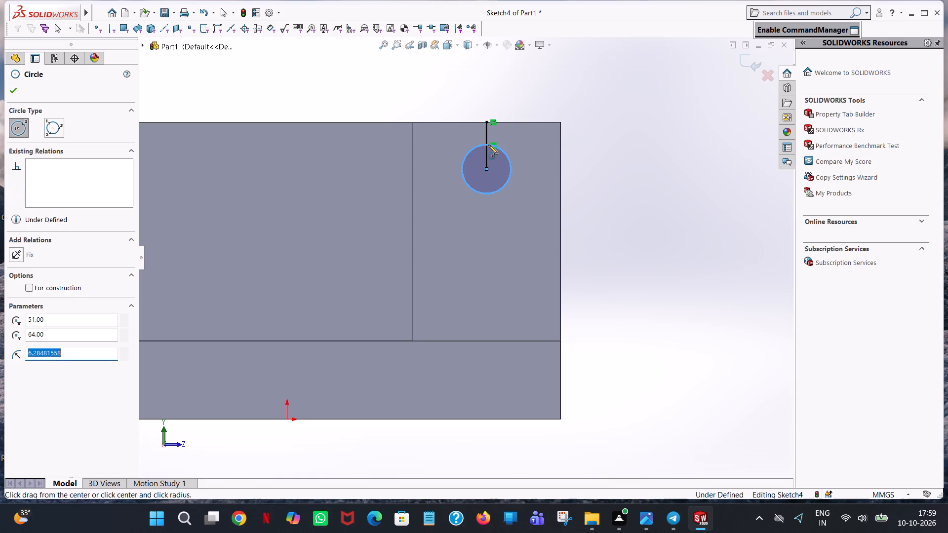
key("6")
key("Return")
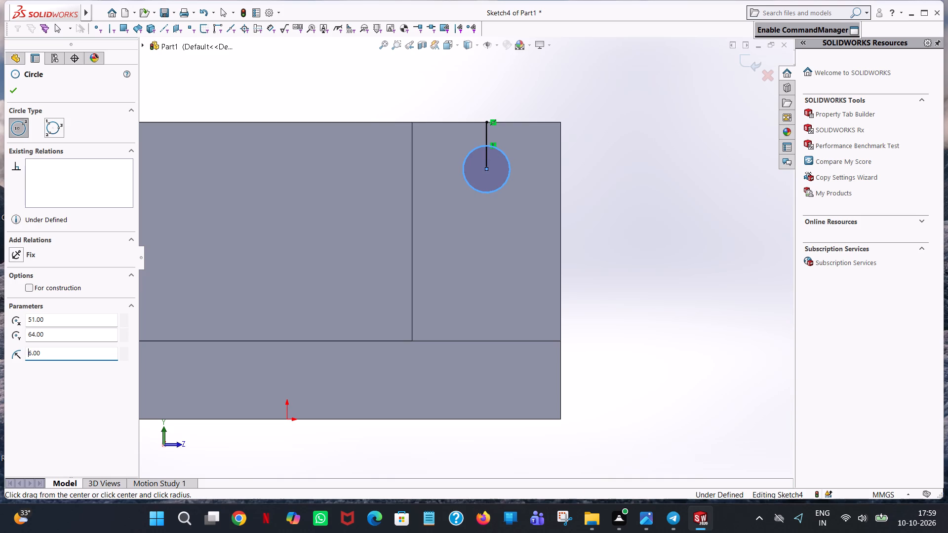
left_click(15, 92)
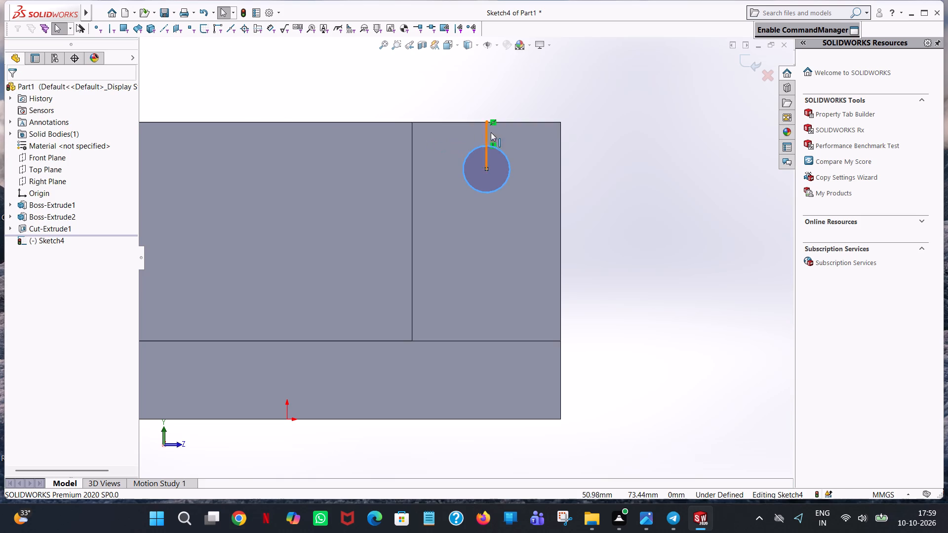
left_click(486, 134)
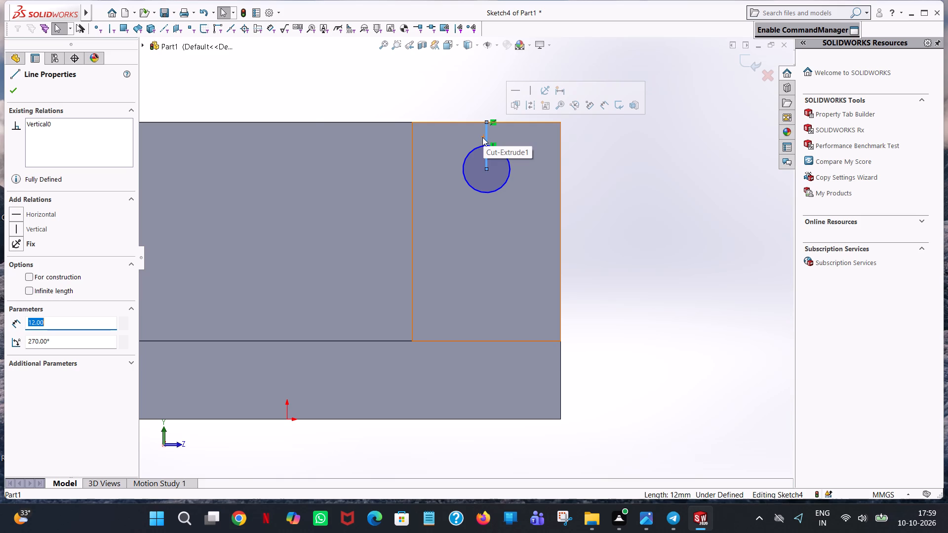
left_click(15, 86)
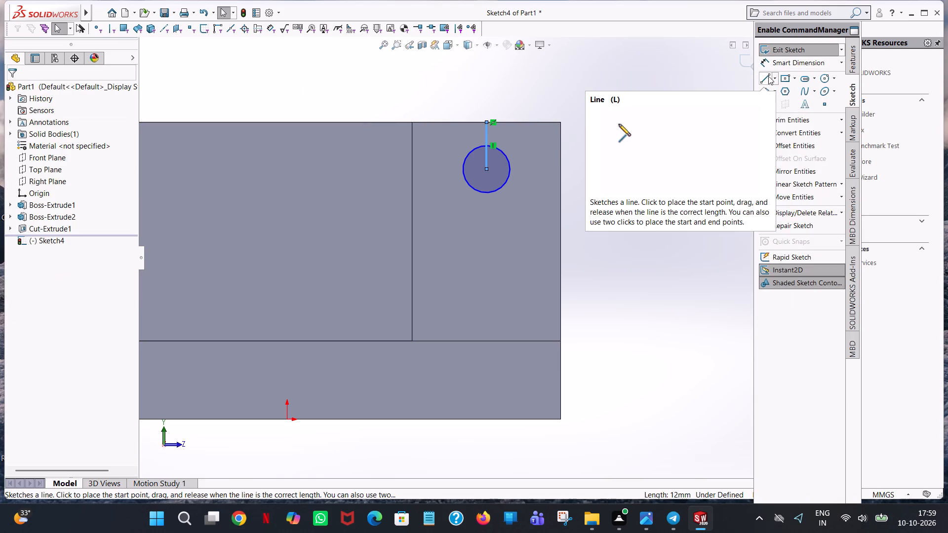
Sketch a vertical line about 28 mm long downward from the circle's right quadrant.
left_click(767, 77)
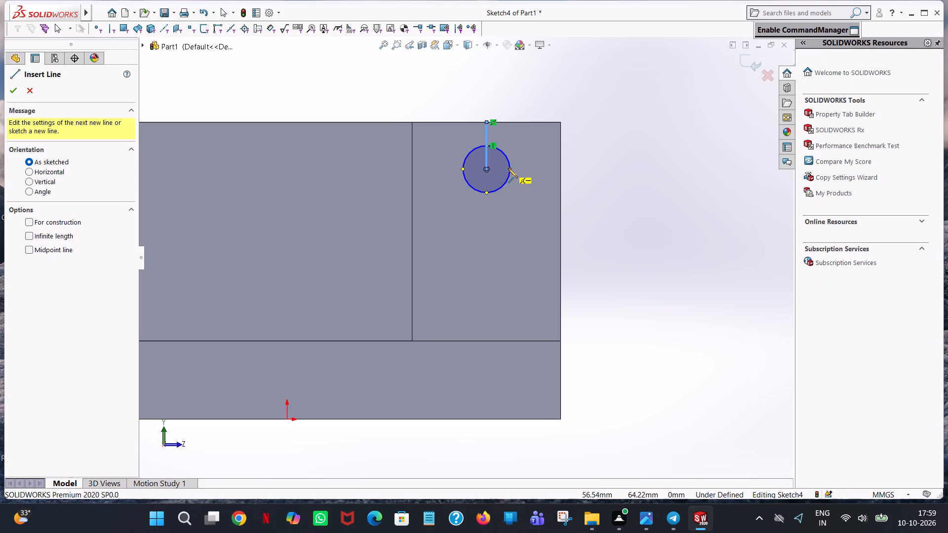
left_click(508, 168)
left_click(507, 280)
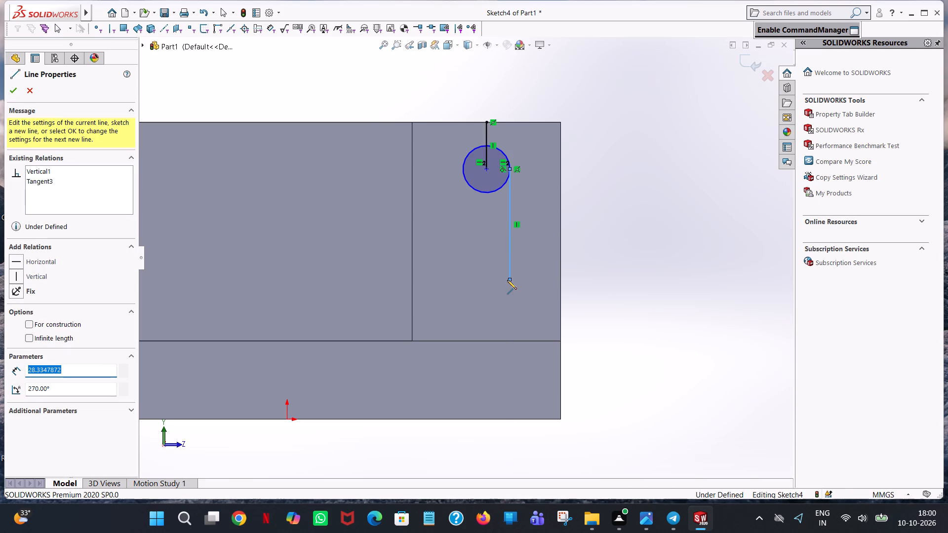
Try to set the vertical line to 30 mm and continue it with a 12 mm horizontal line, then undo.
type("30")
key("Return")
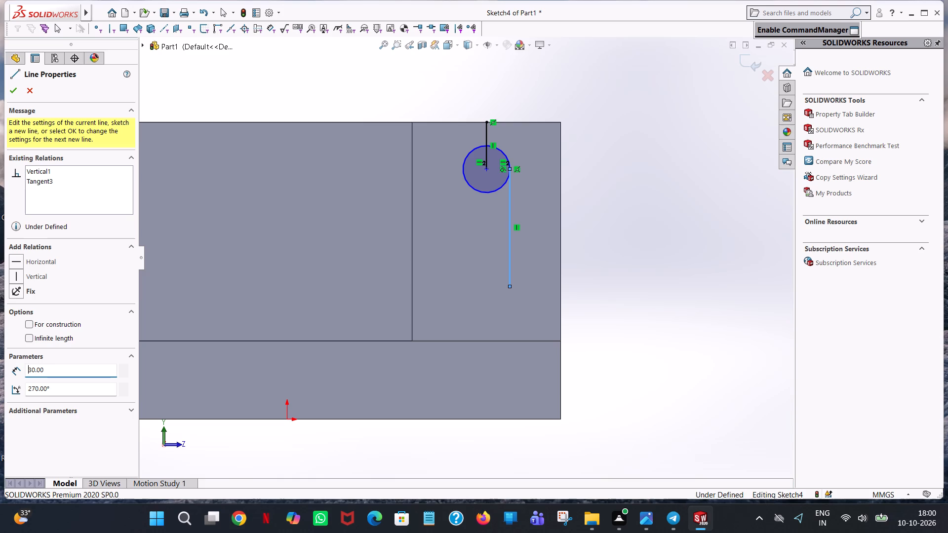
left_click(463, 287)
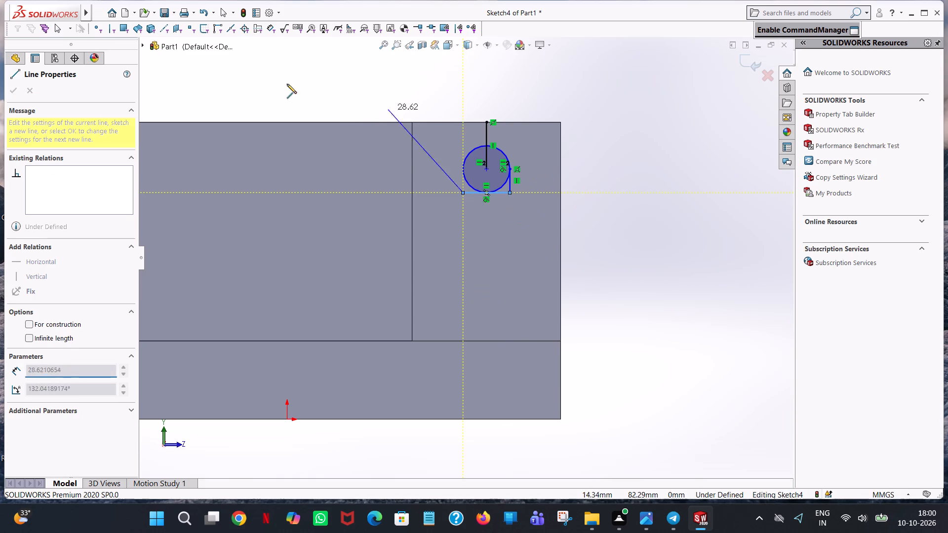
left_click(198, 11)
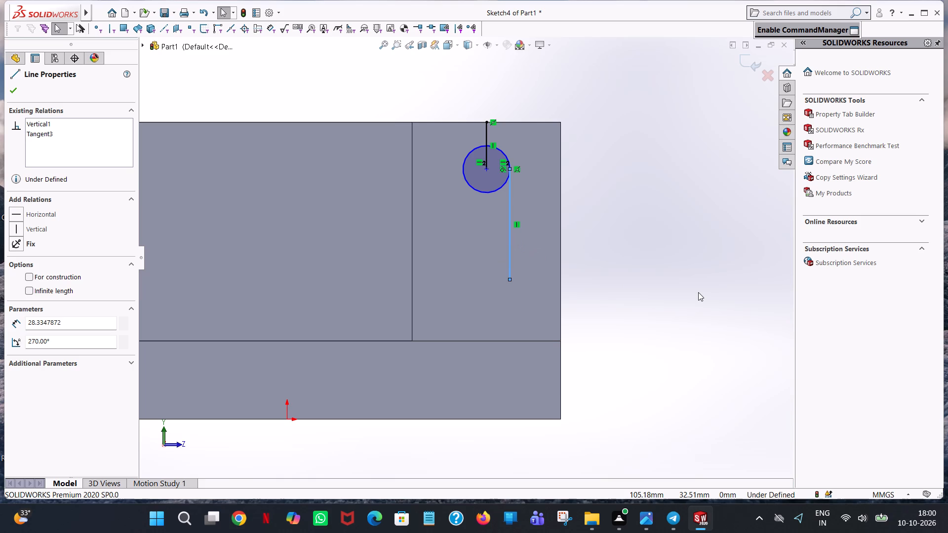
Set the length of the vertical line tangent to the circle to 30 mm.
type("30")
key("Return")
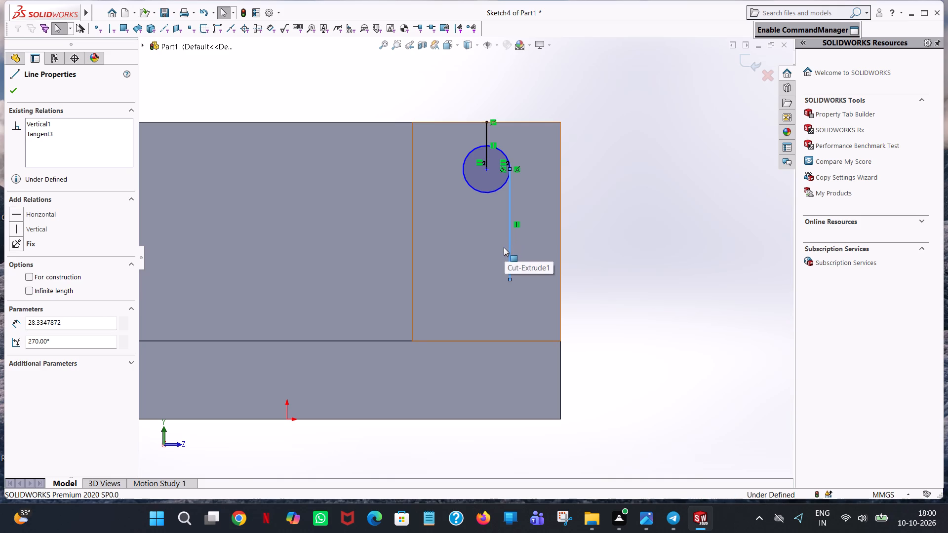
left_click(593, 188)
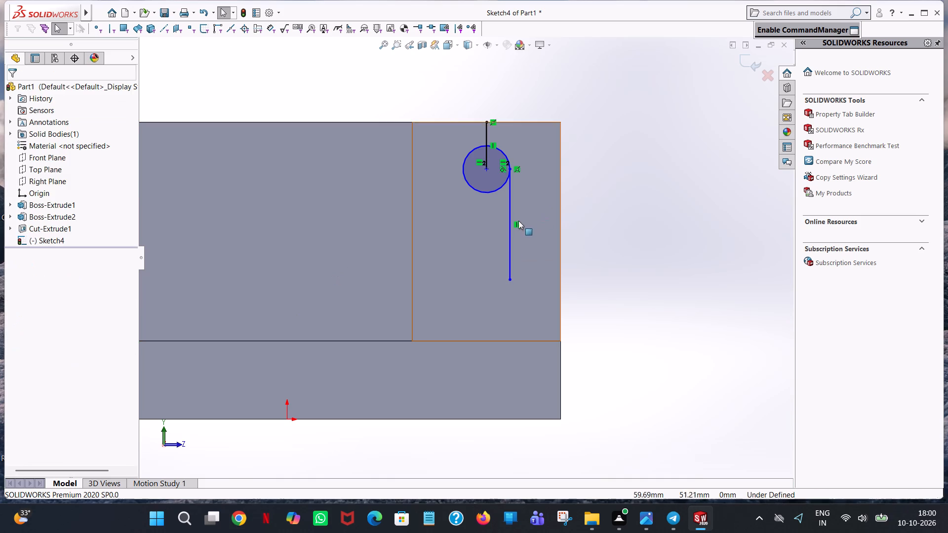
left_click(508, 244)
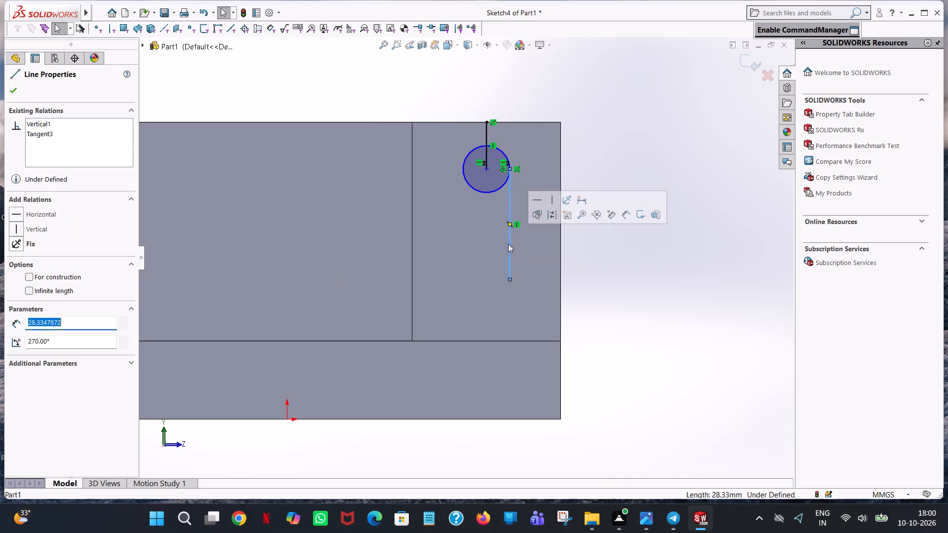
type("30")
key("Return")
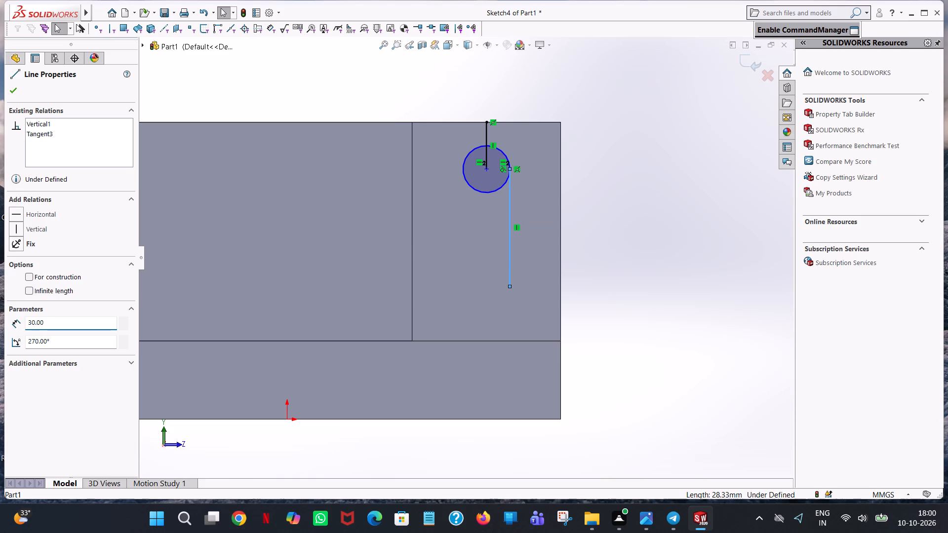
left_click(612, 178)
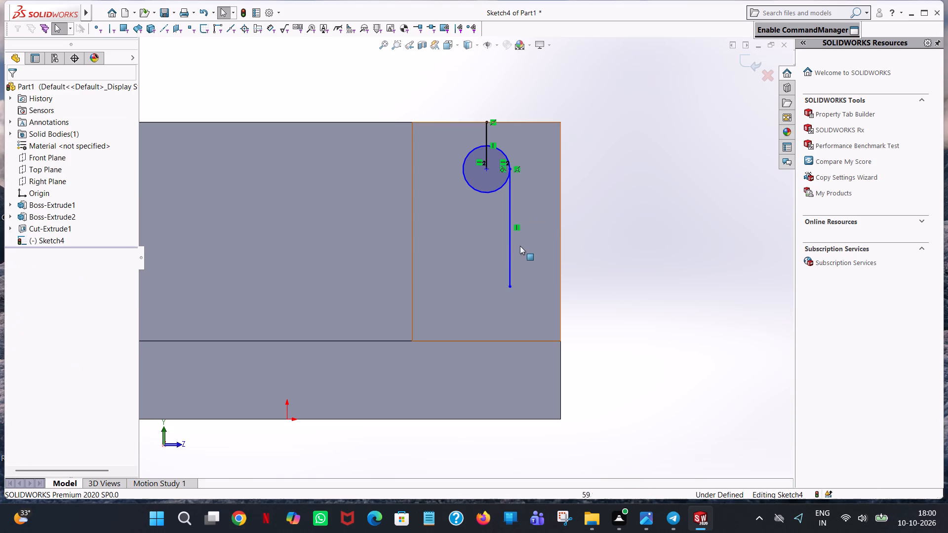
left_click(512, 255)
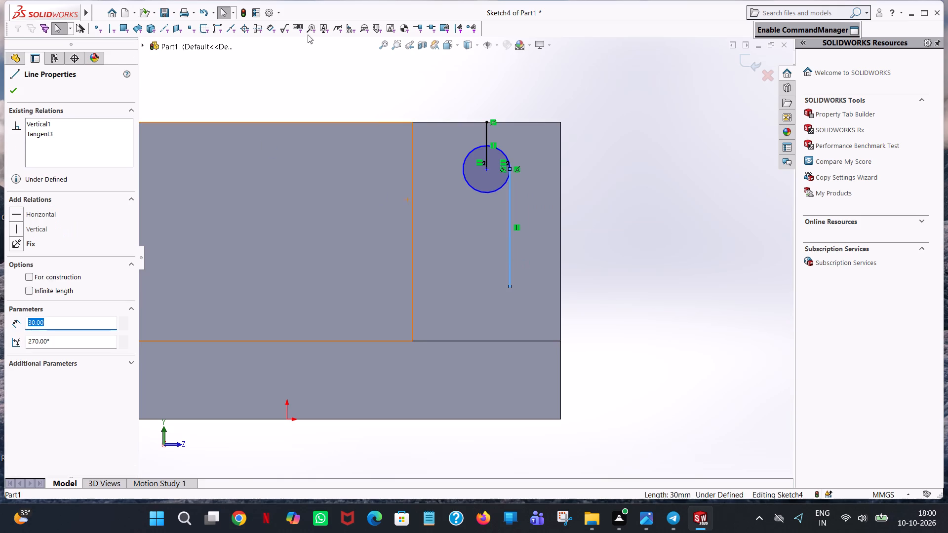
left_click(11, 91)
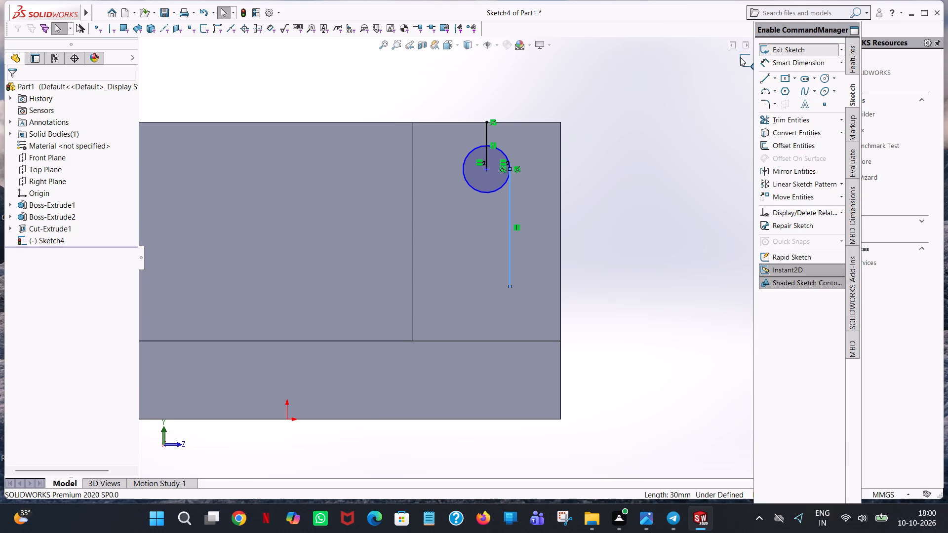
From the vertical line's lower end, add a 12 mm horizontal line and a 30 mm vertical line up to the circle's left quadrant.
left_click(765, 76)
left_click(509, 286)
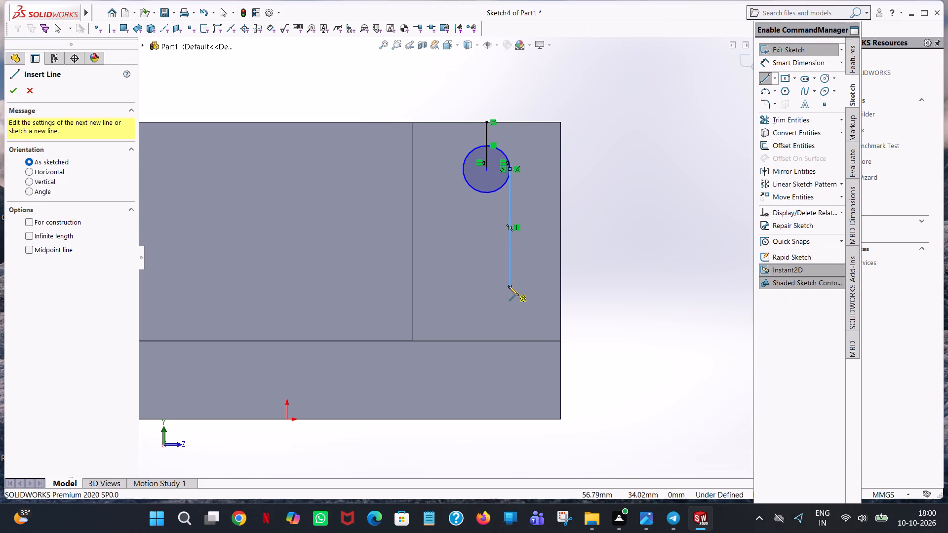
left_click(463, 288)
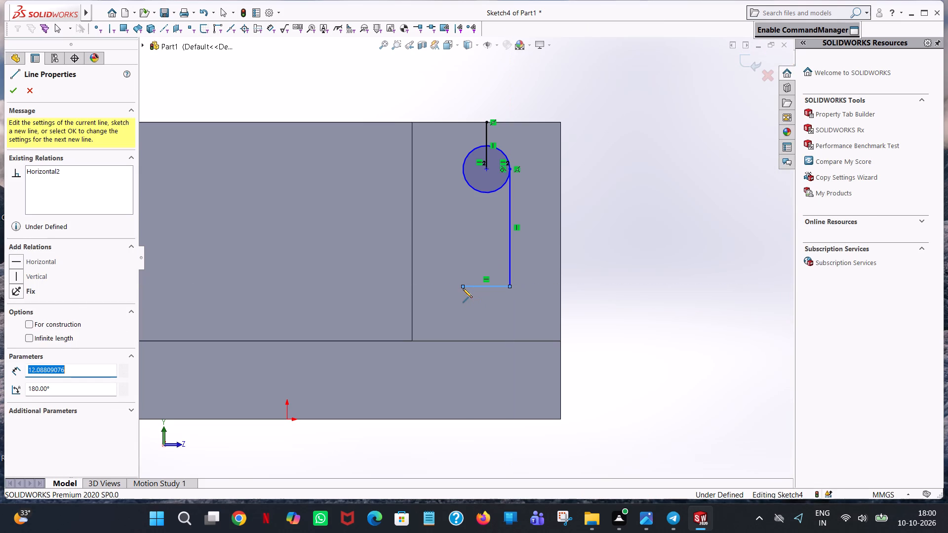
type("12")
key("Return")
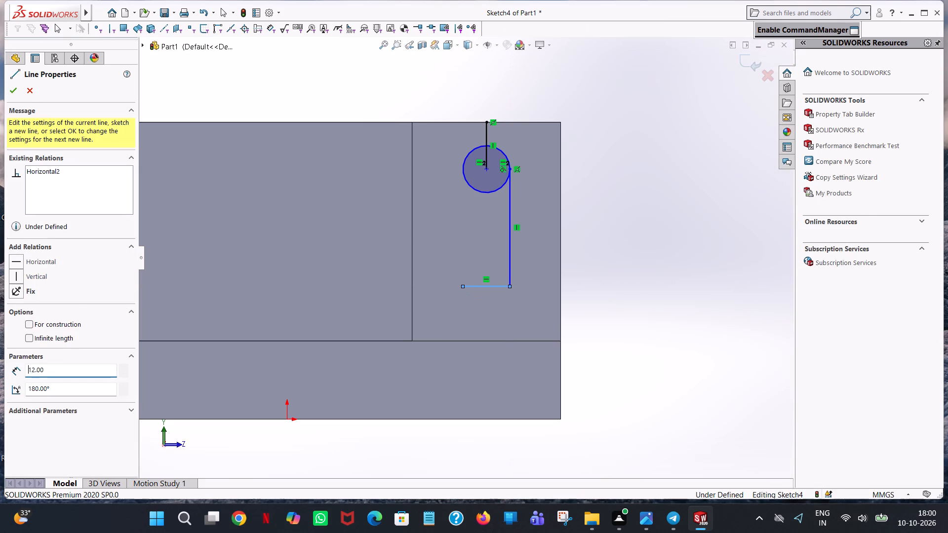
left_click(463, 168)
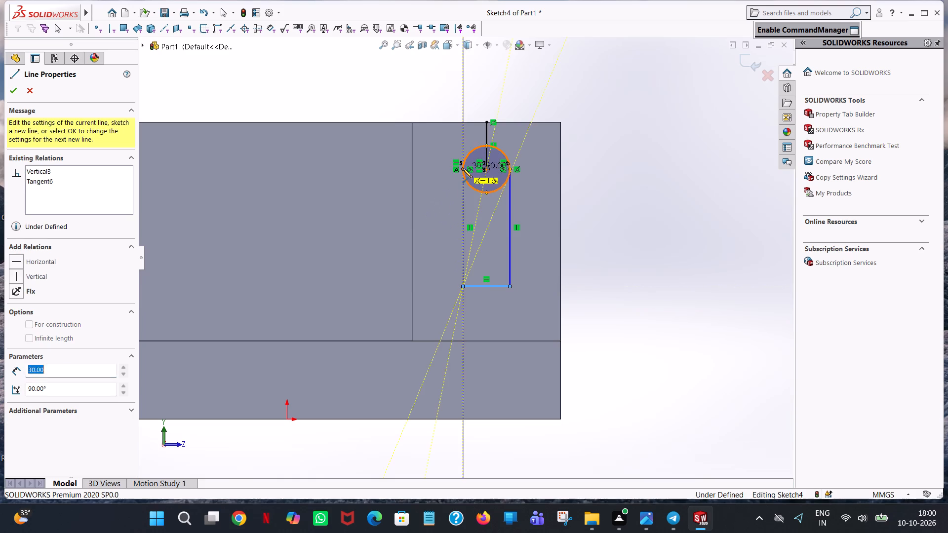
right_click(463, 168)
left_click(478, 176)
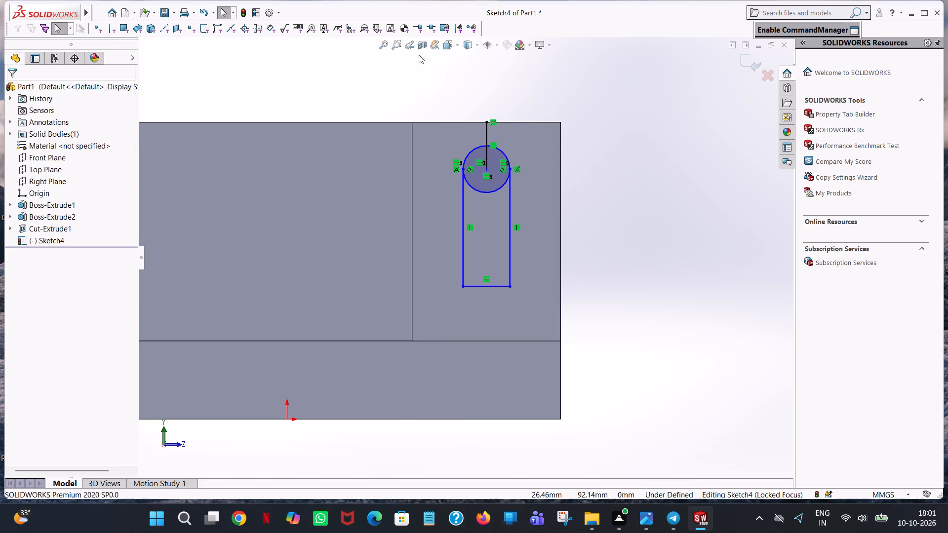
Sketch a second circle of radius 6 mm centred on the midpoint of the 12 mm horizontal line.
left_click(824, 77)
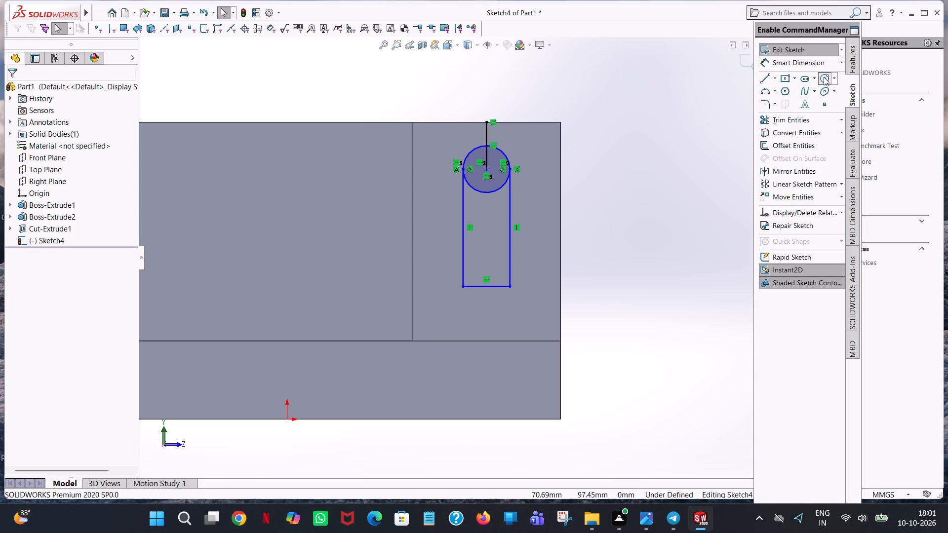
left_click(485, 284)
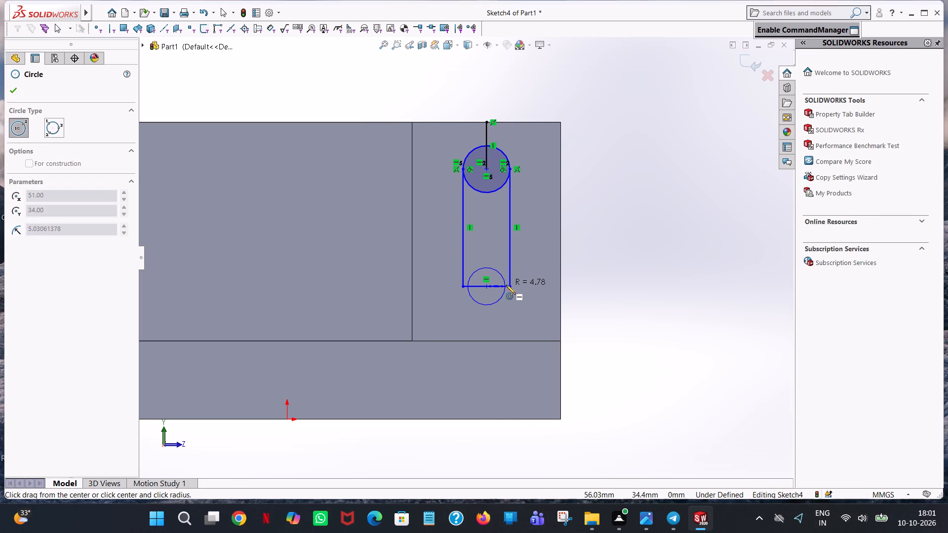
left_click(510, 285)
right_click(510, 285)
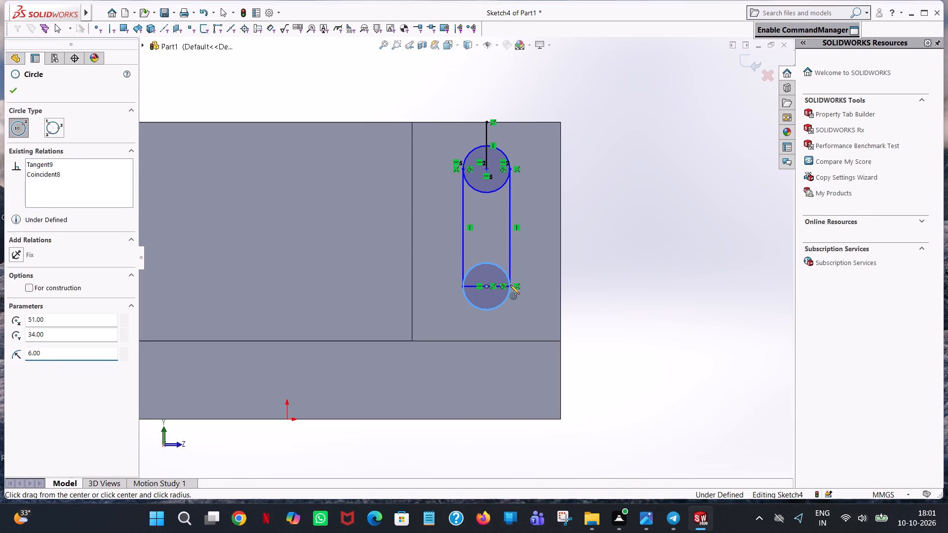
left_click(548, 290)
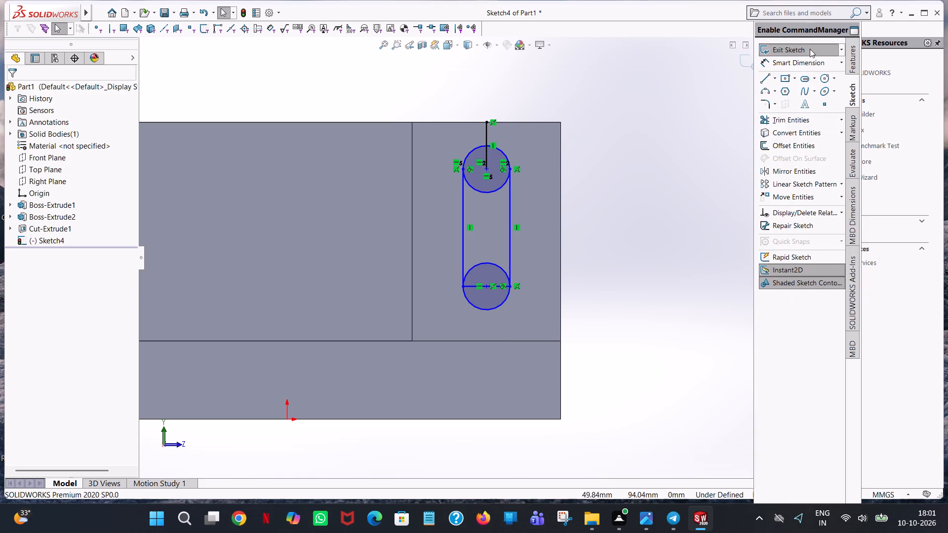
Trim both circles' inner arcs, the 12 mm horizontal line and the vertical locating line, leaving only the closed slot outline.
left_click(787, 119)
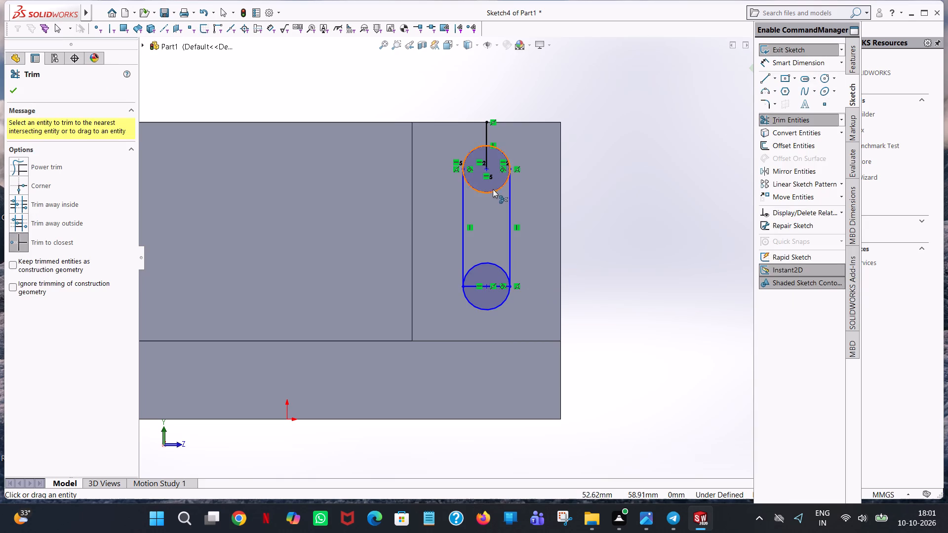
left_click(492, 190)
left_click(493, 265)
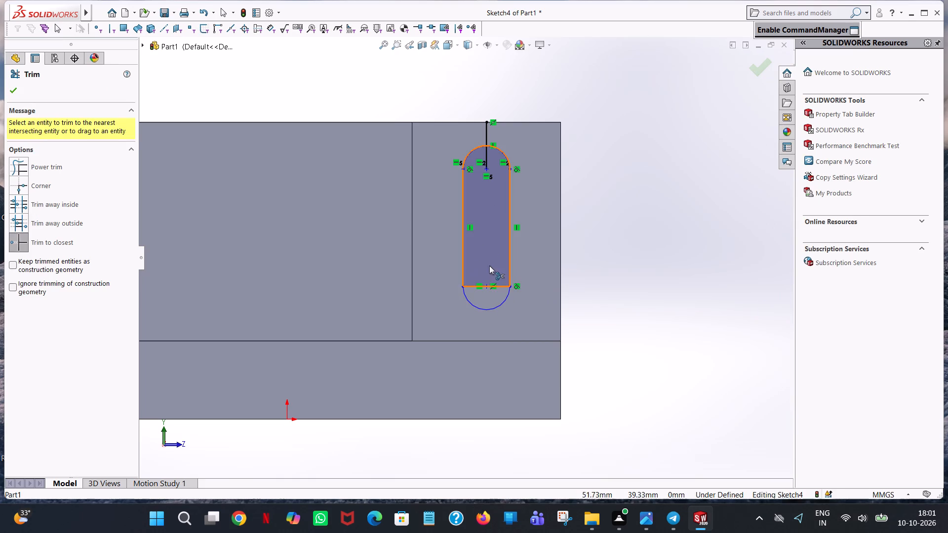
left_click(486, 285)
left_click(508, 268)
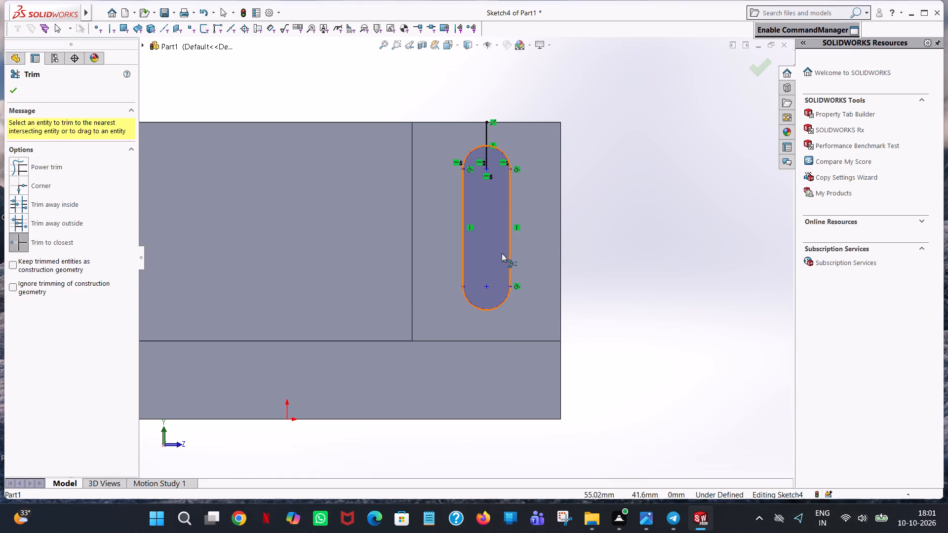
left_click(489, 162)
left_click(485, 130)
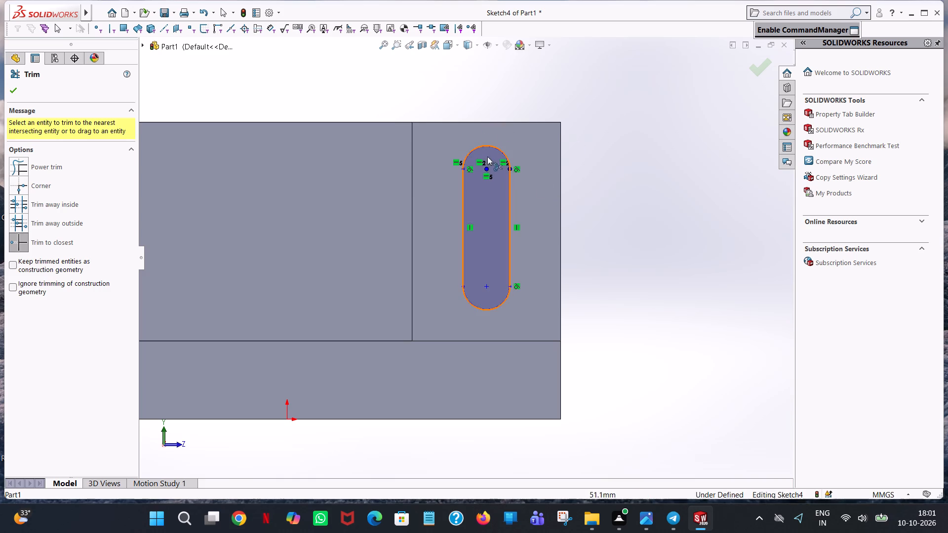
scroll(498, 147, "down", 8)
scroll(499, 335, "up", 8)
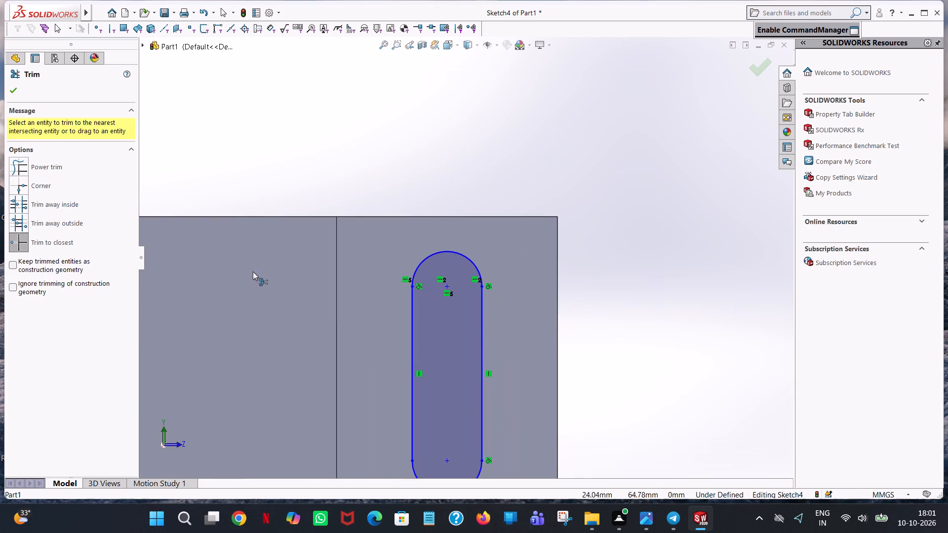
left_click(10, 94)
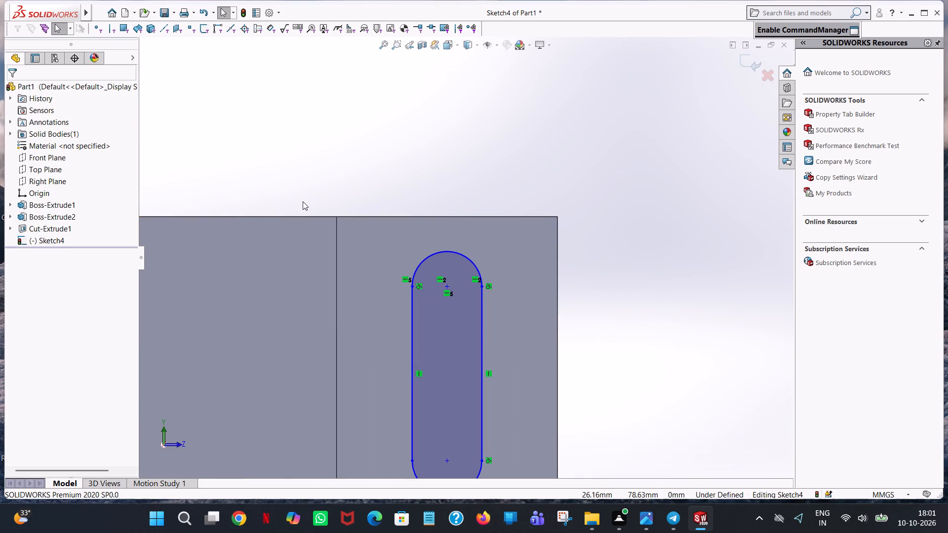
Cut the closed slot outline through the upright with a blind Extruded Cut 56 mm deep.
scroll(303, 201, "up", 3)
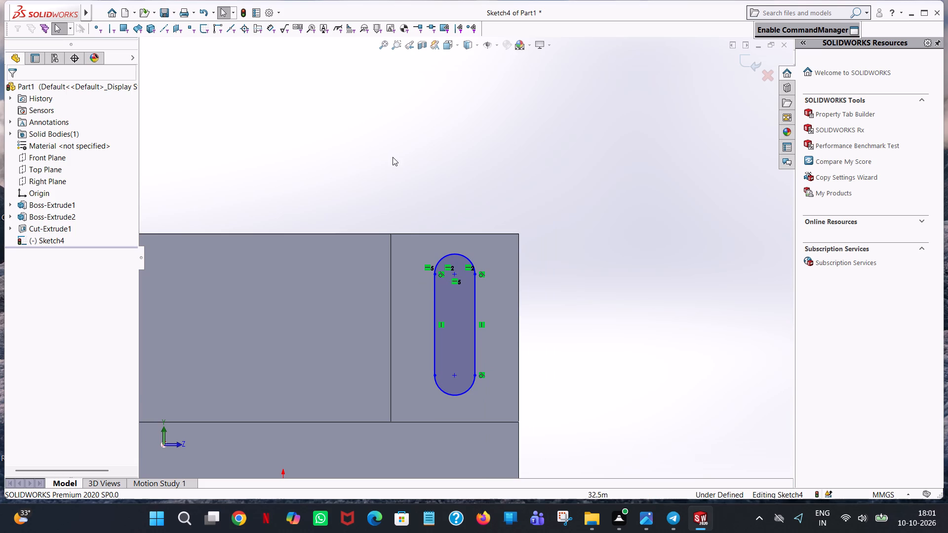
scroll(393, 157, "up", 2)
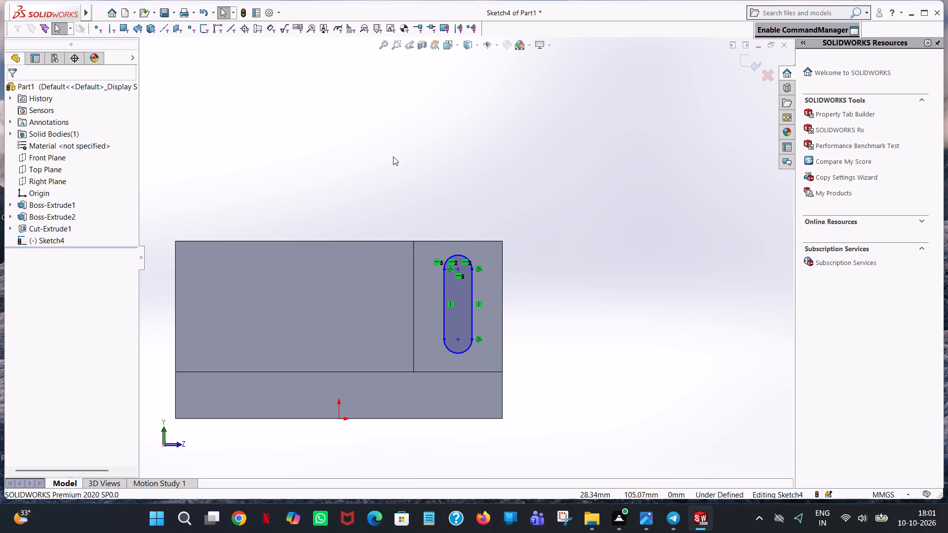
scroll(635, 290, "up", 1)
middle_click_drag(600, 316, 582, 327)
scroll(582, 327, "up", 1)
middle_click_drag(582, 327, 582, 327)
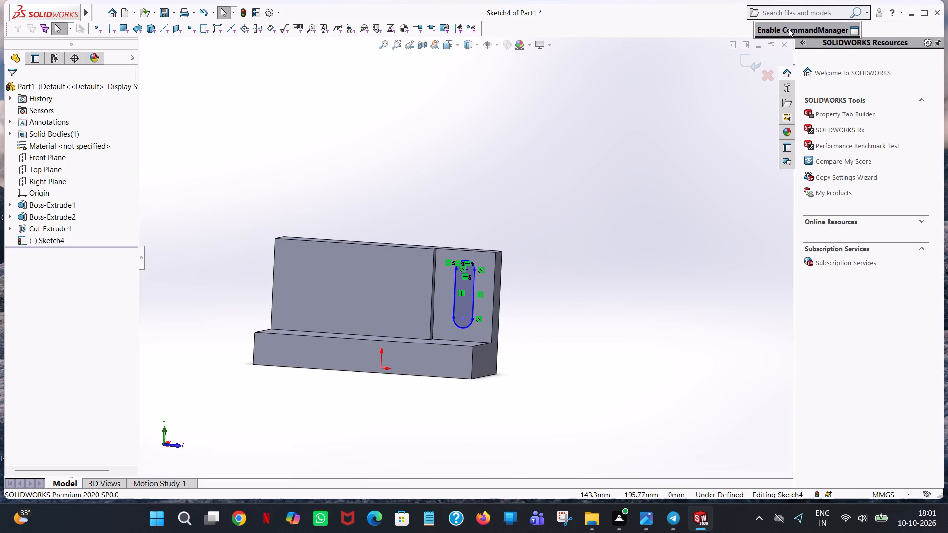
left_click(850, 59)
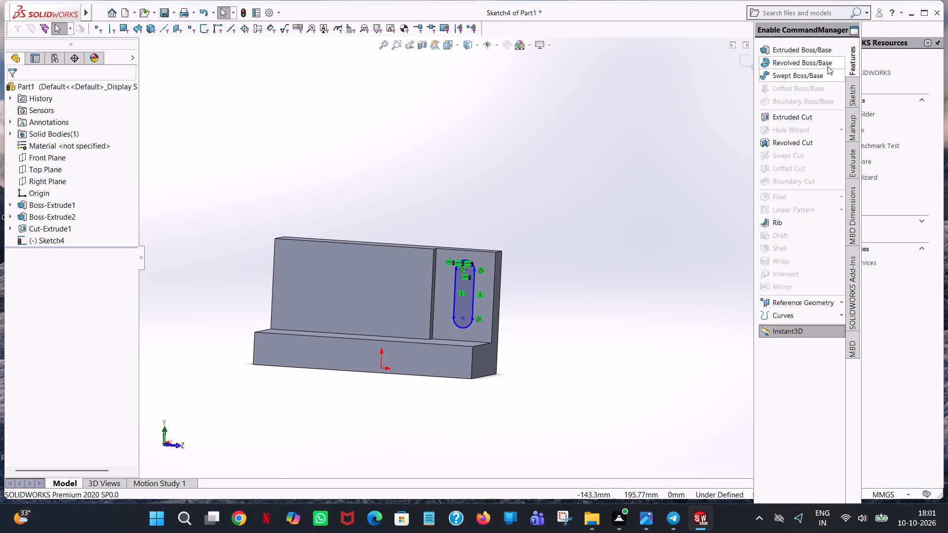
left_click(823, 119)
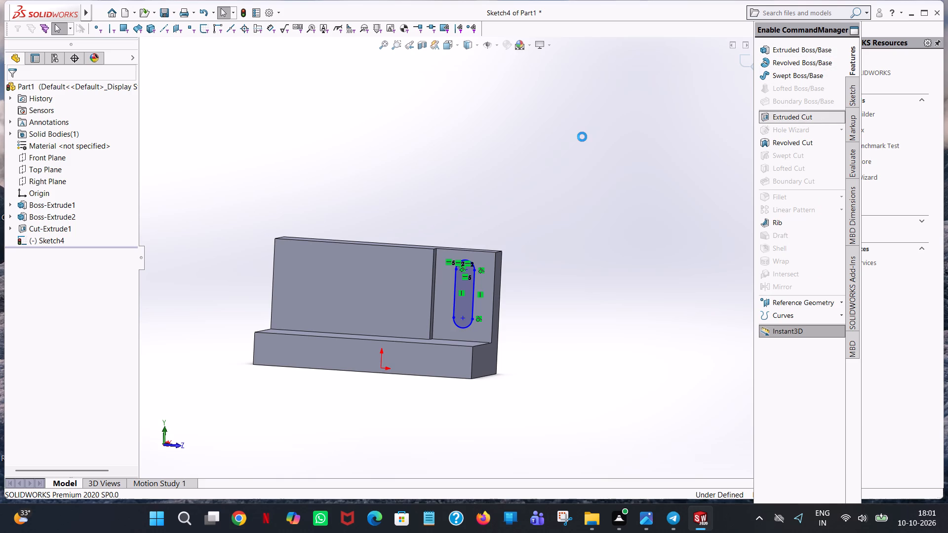
middle_click_drag(582, 137, 532, 149)
scroll(532, 149, "up", 1)
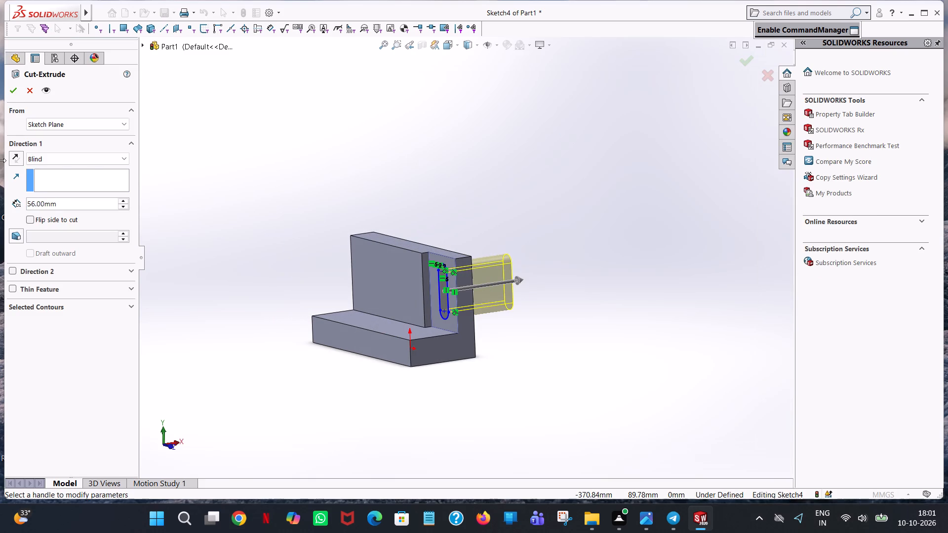
left_click(15, 92)
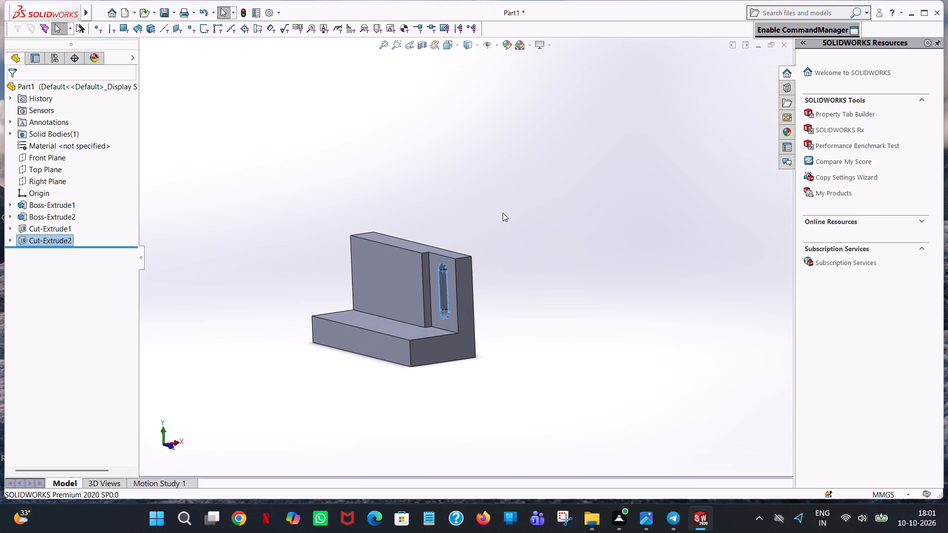
left_click(503, 213)
Examine the slot cut in the upright from several angles.
middle_click_drag(608, 273, 672, 259)
scroll(611, 273, "up", 1)
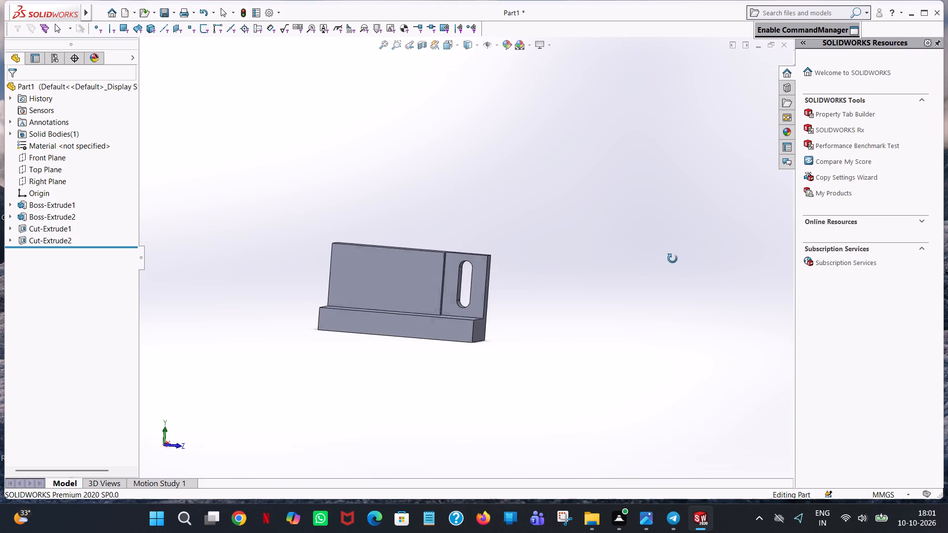
middle_click_drag(672, 259, 673, 258)
scroll(506, 277, "up", 2)
scroll(463, 282, "down", 4)
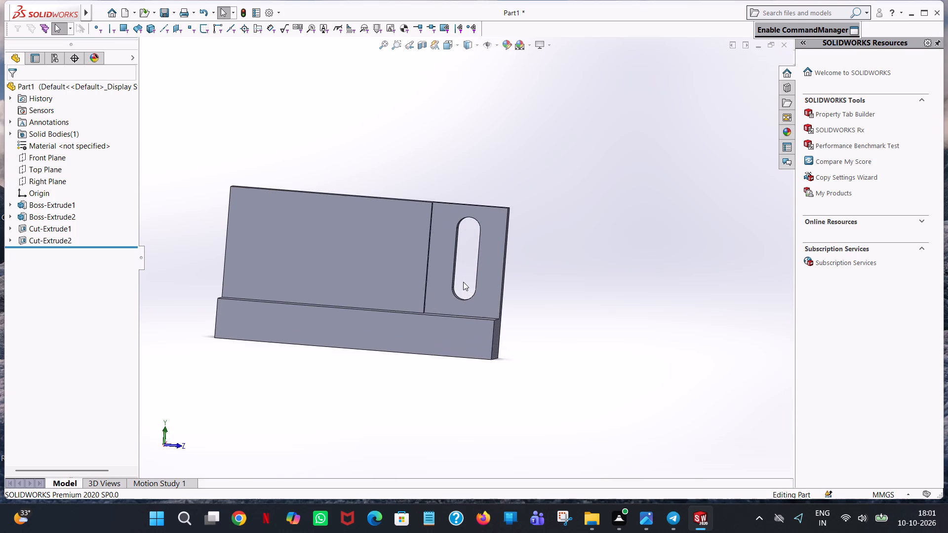
scroll(463, 282, "down", 2)
middle_click_drag(463, 282, 445, 275)
scroll(451, 276, "up", 2)
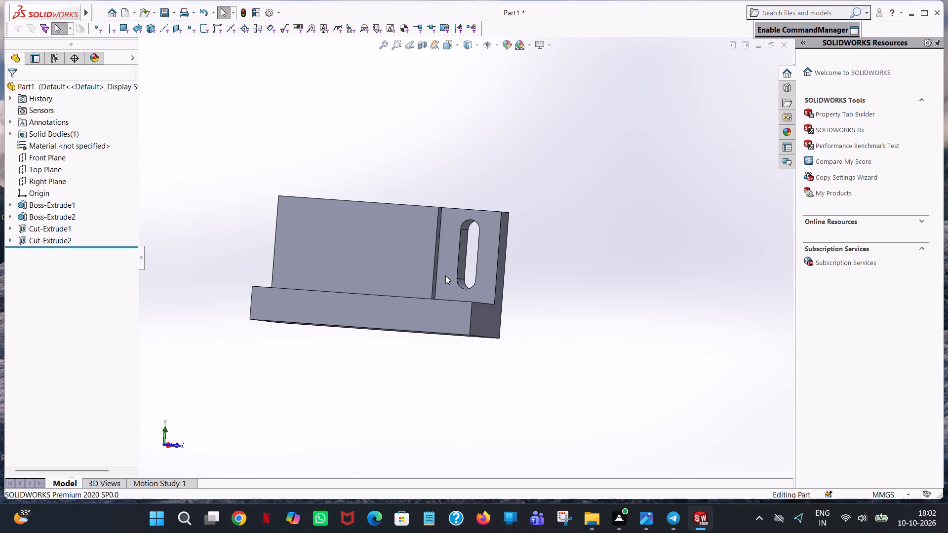
middle_click_drag(341, 116, 366, 154)
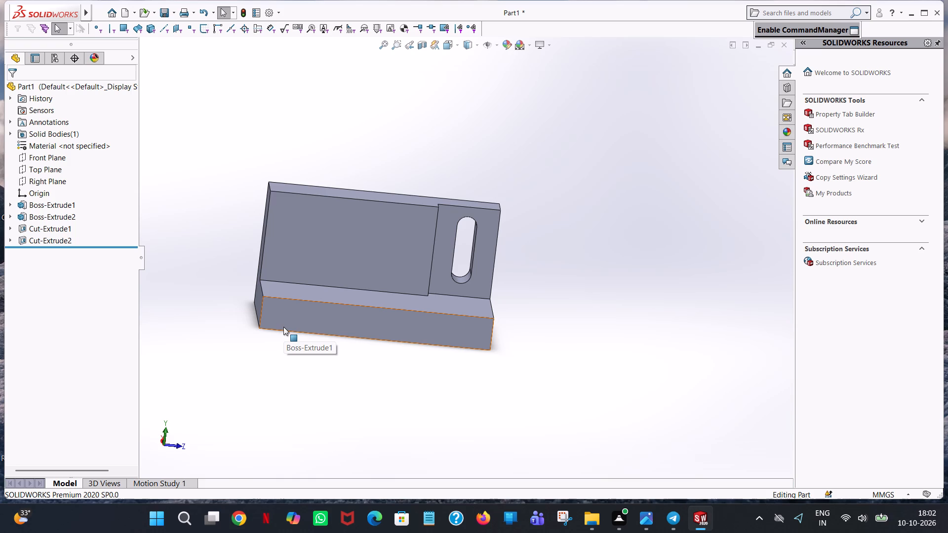
Start a boss sketch on the base's front face and draw a 46 mm vertical line from the lower corner opposite the slot.
left_click(793, 46)
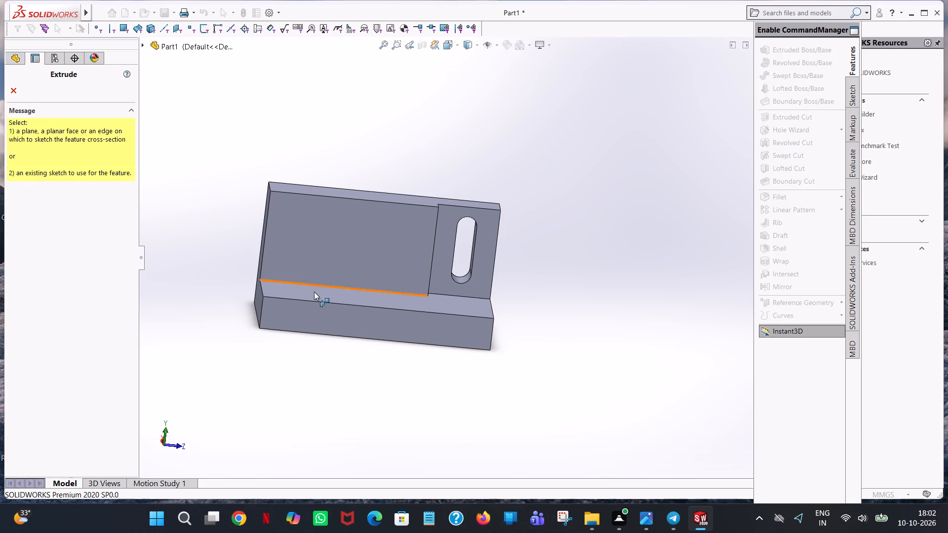
left_click(291, 307)
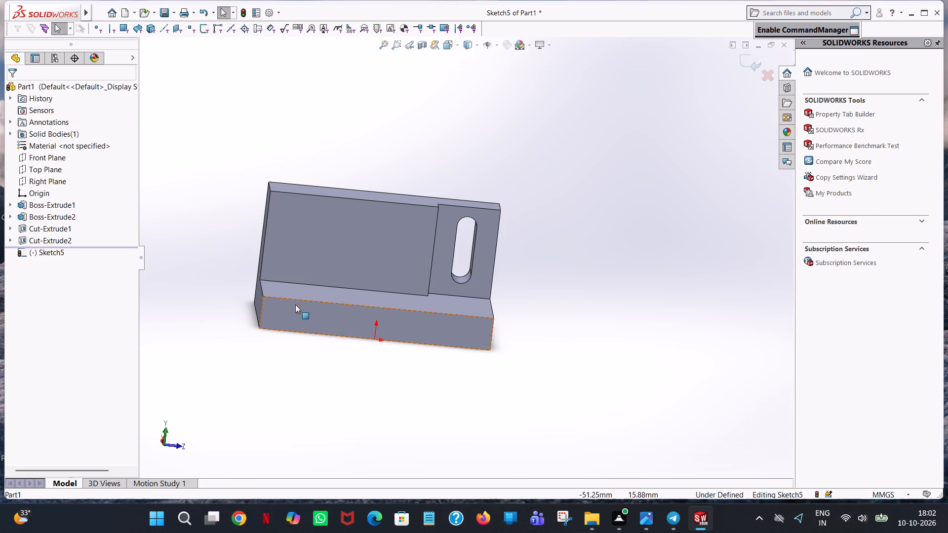
key("space")
left_click(124, 78)
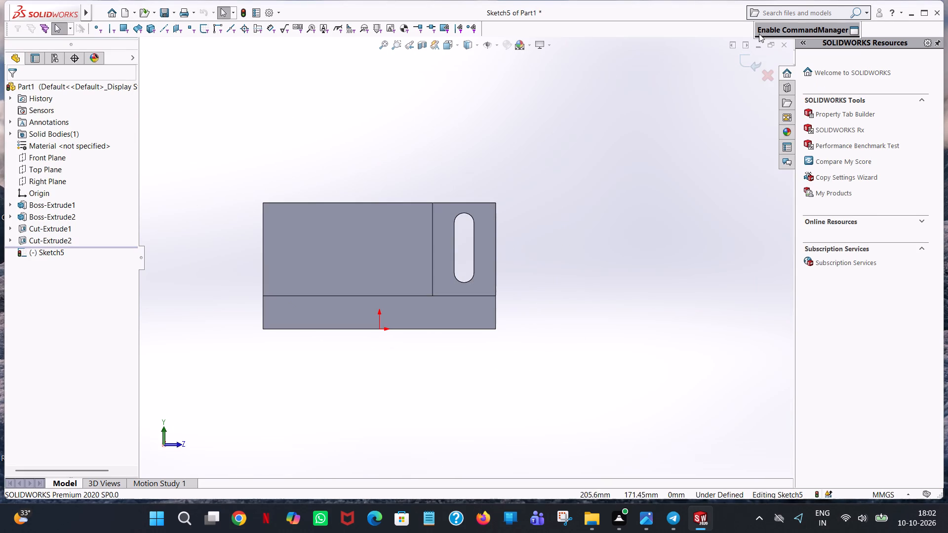
left_click(764, 76)
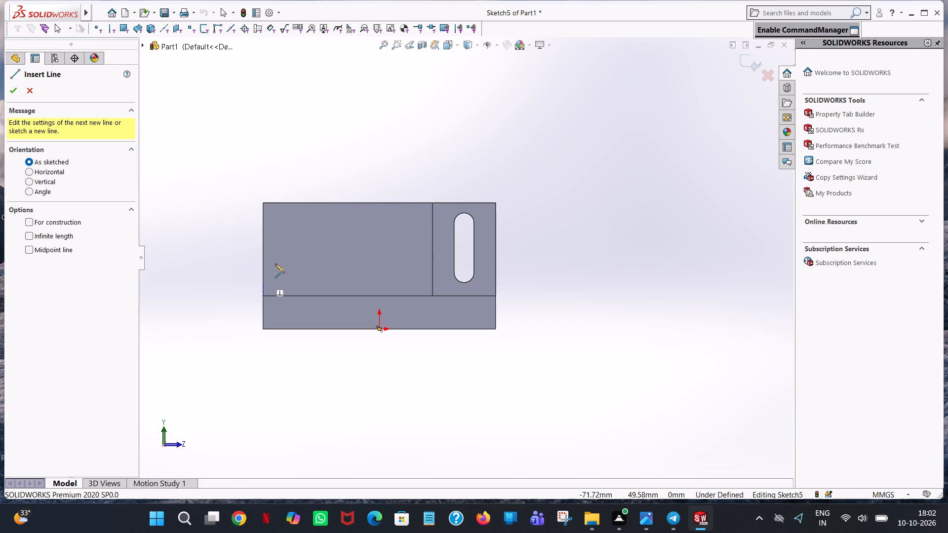
left_click(261, 328)
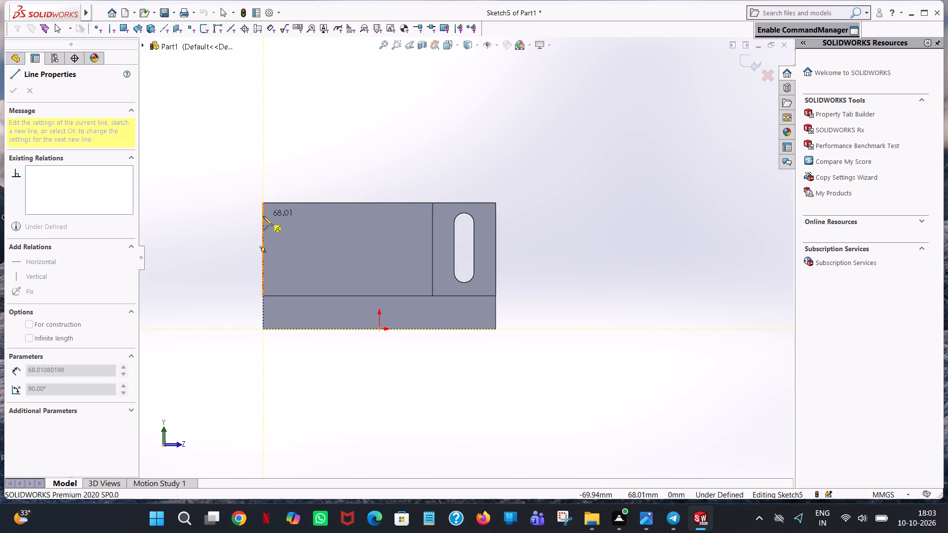
left_click(263, 216)
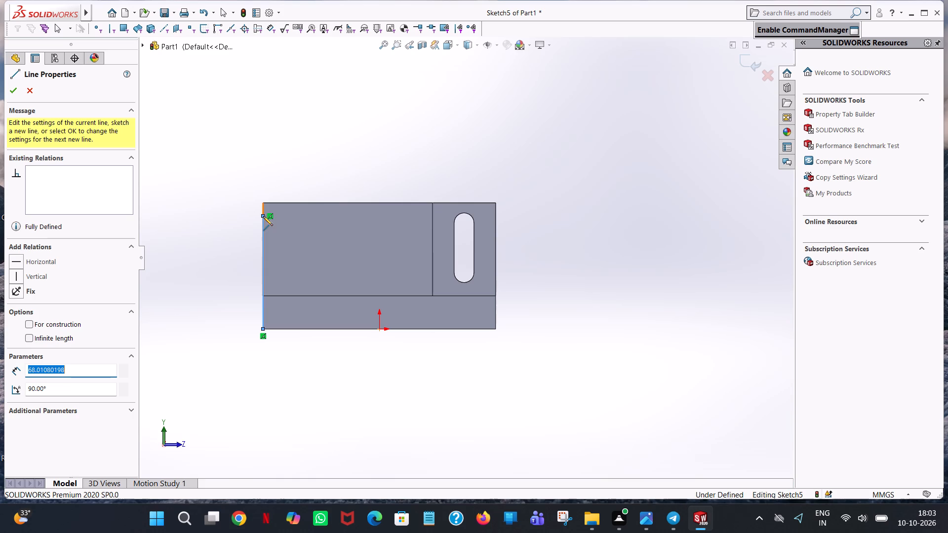
type("46")
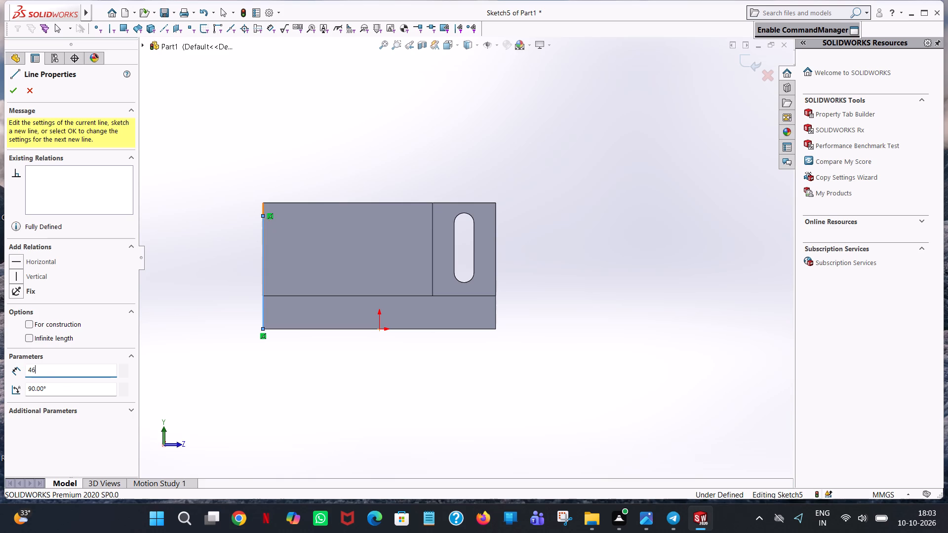
key("Return")
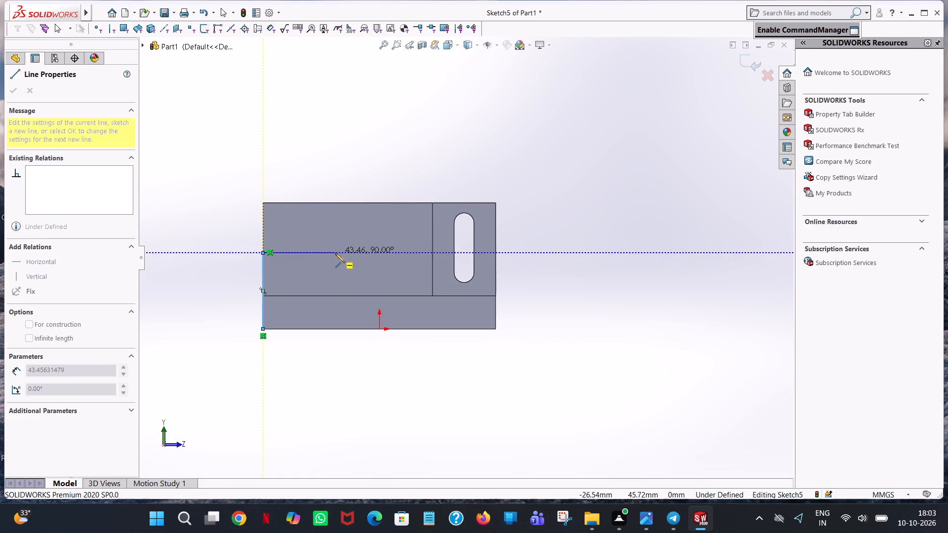
Add a 36 mm horizontal line from the vertical line's upper end, and close the rectangle down to the base's bottom edge and starting corner.
left_click(335, 253)
type("36")
key("Return")
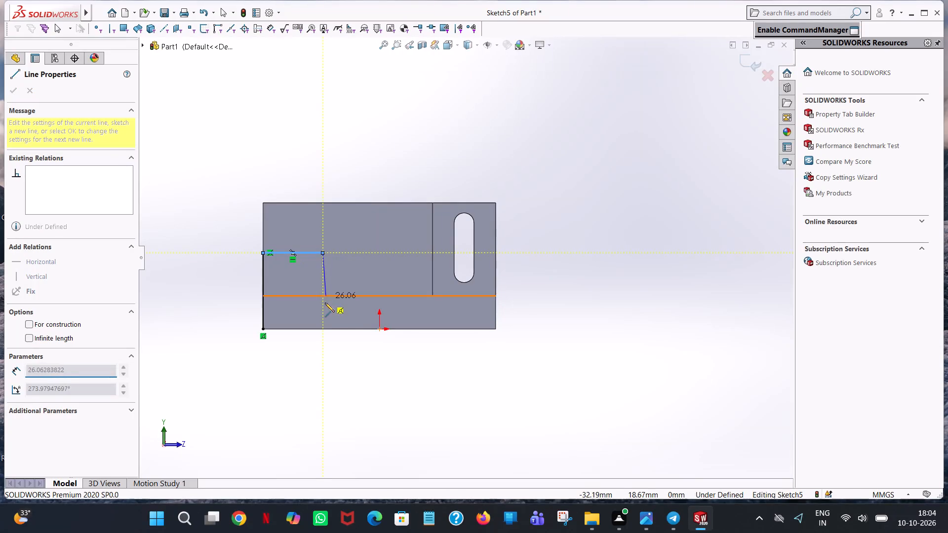
left_click(321, 328)
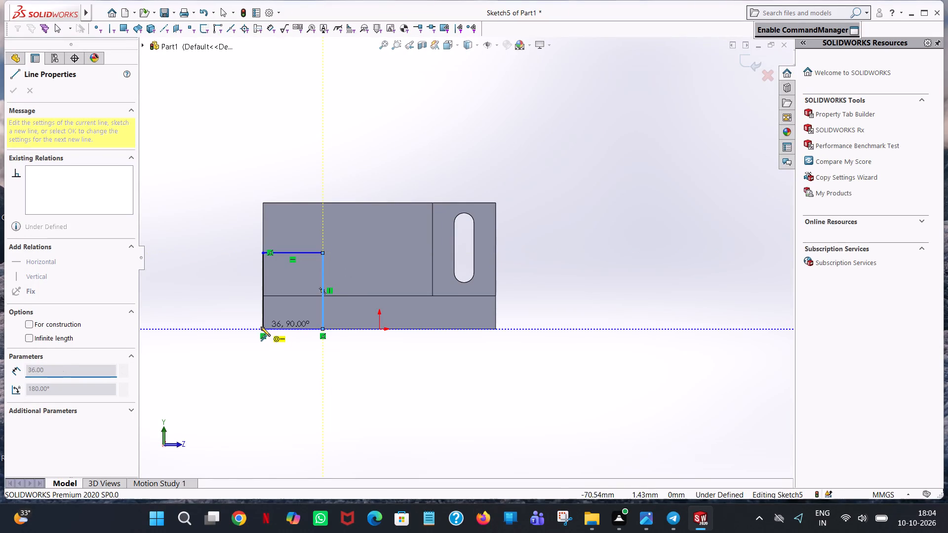
left_click(261, 327)
right_click(261, 327)
left_click(273, 329)
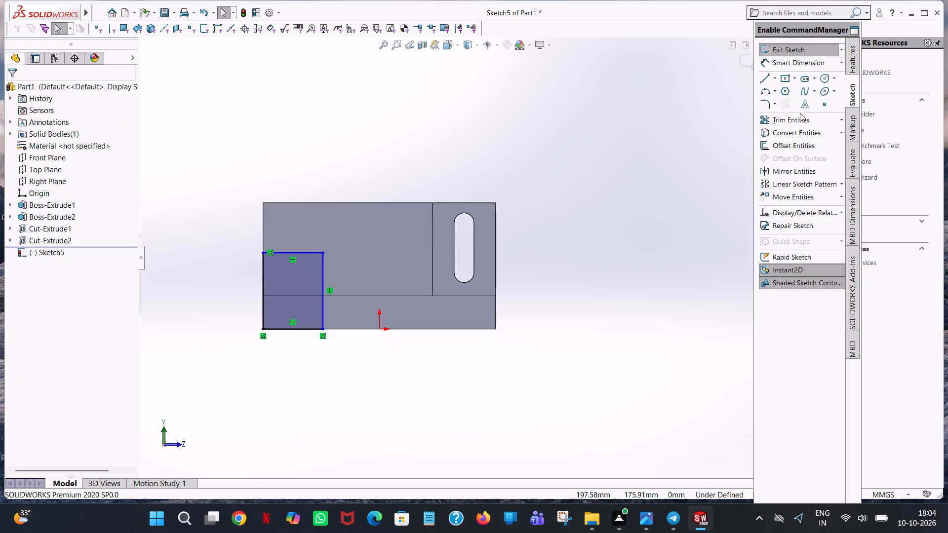
Extrude the 36 by 46 mm rectangle 36 mm in the reversed direction, towards the upright, with Merge result on.
left_click(855, 63)
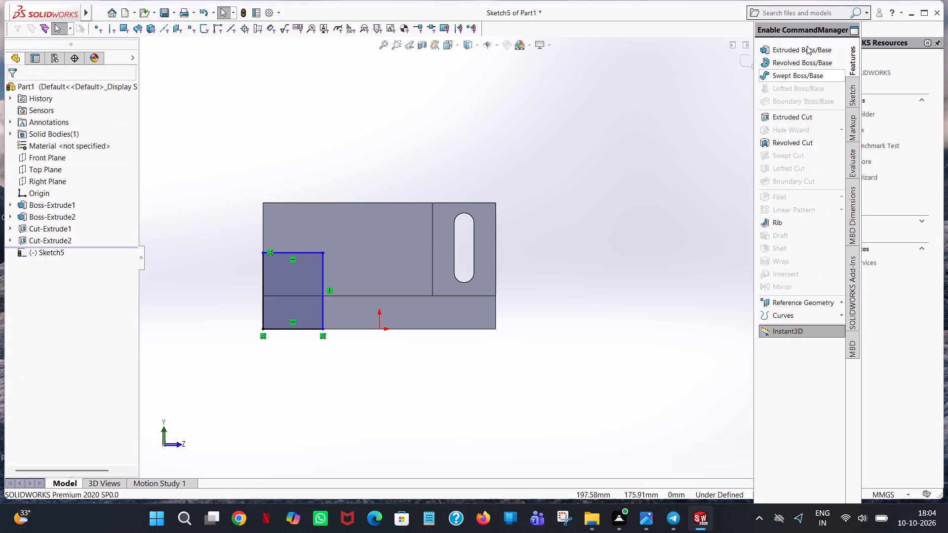
left_click(807, 46)
middle_click_drag(548, 128, 468, 154)
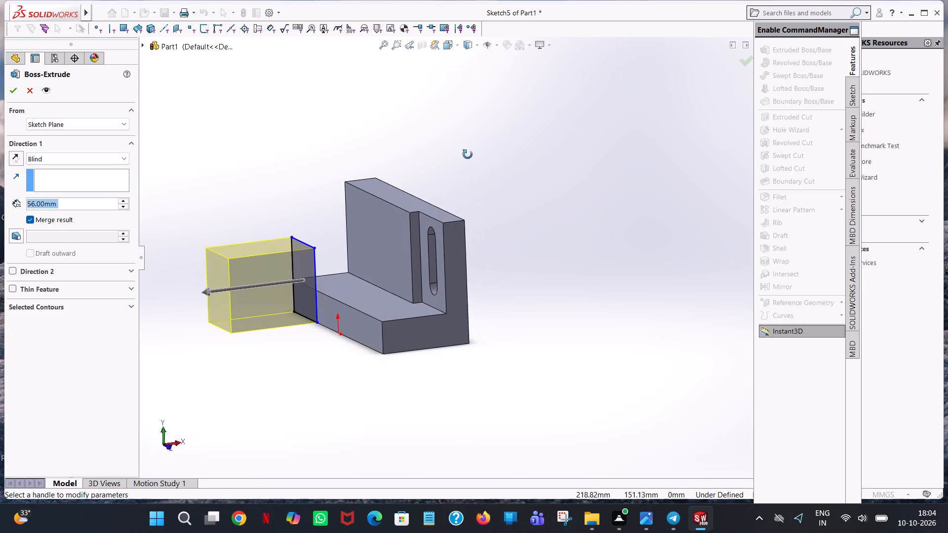
middle_click_drag(468, 154, 465, 158)
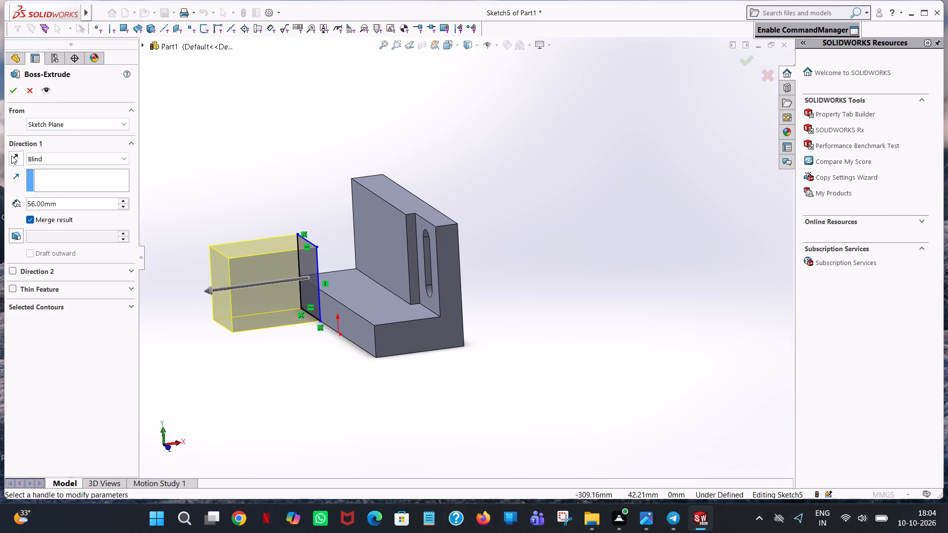
left_click(11, 155)
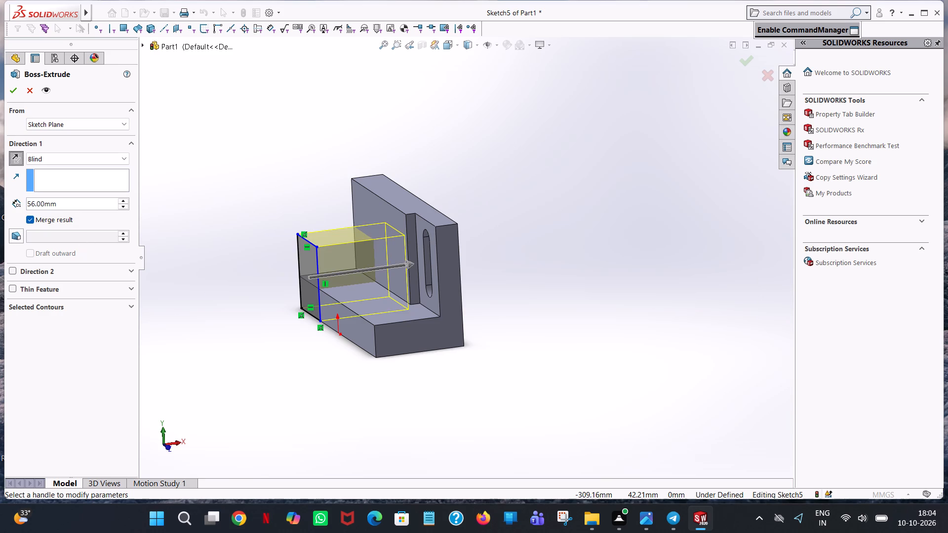
double_click(77, 207)
type("36")
key("Return")
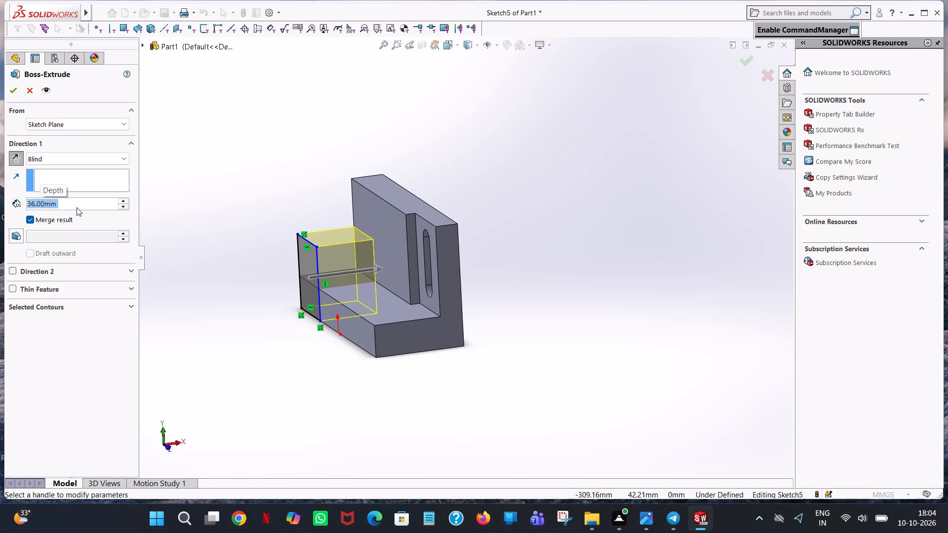
left_click(12, 94)
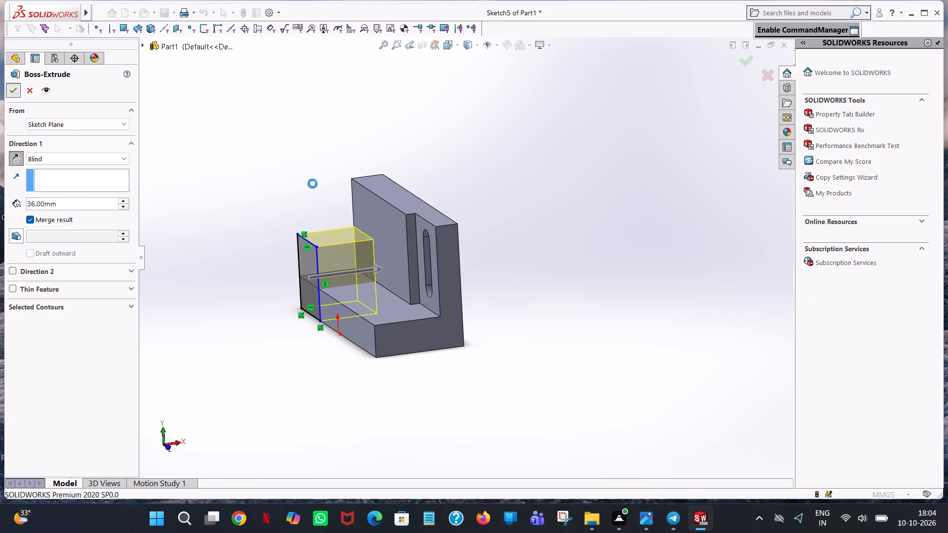
middle_click_drag(401, 140, 405, 186)
scroll(402, 149, "up", 1)
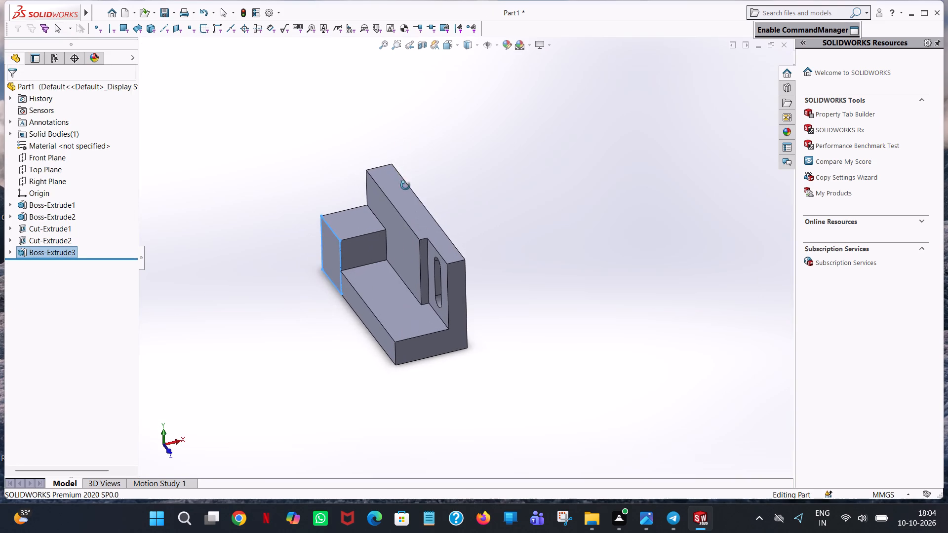
middle_click_drag(405, 186, 405, 188)
left_click(471, 235)
Start a boss sketch on the base's front face and draw a 15 mm line along its upper edge from the foot of the corner block.
middle_click_drag(540, 190, 590, 175)
scroll(600, 132, "down", 1)
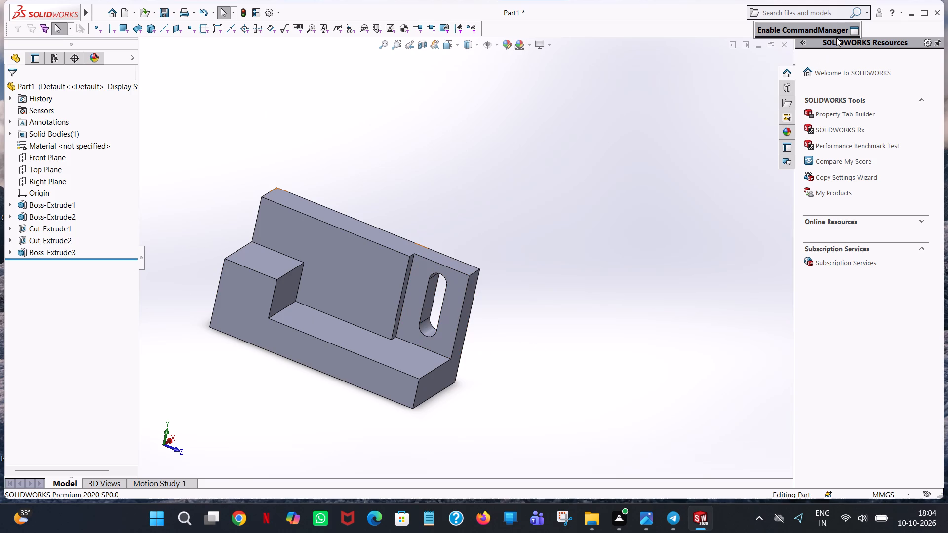
left_click(826, 50)
scroll(504, 340, "up", 1)
middle_click_drag(504, 340, 531, 273)
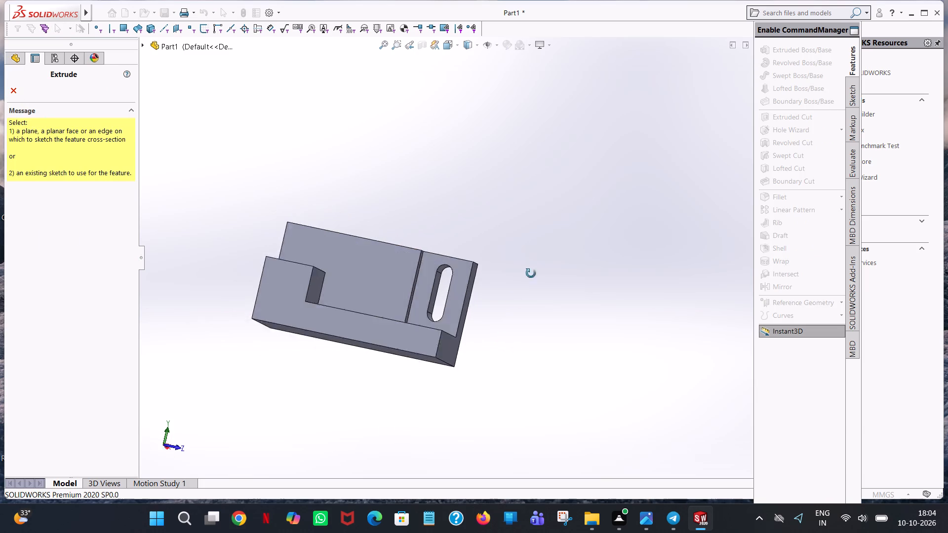
middle_click_drag(531, 273, 558, 314)
left_click(334, 323)
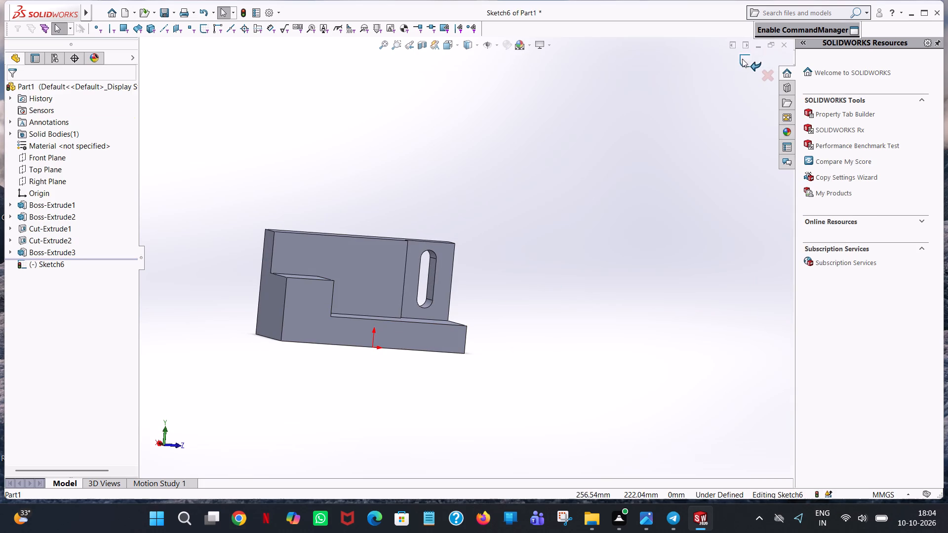
left_click(456, 45)
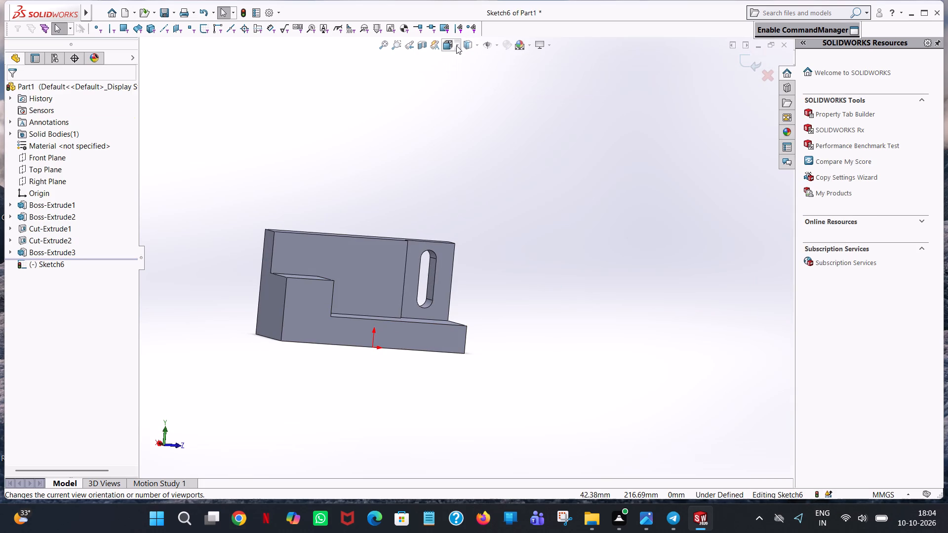
left_click(500, 102)
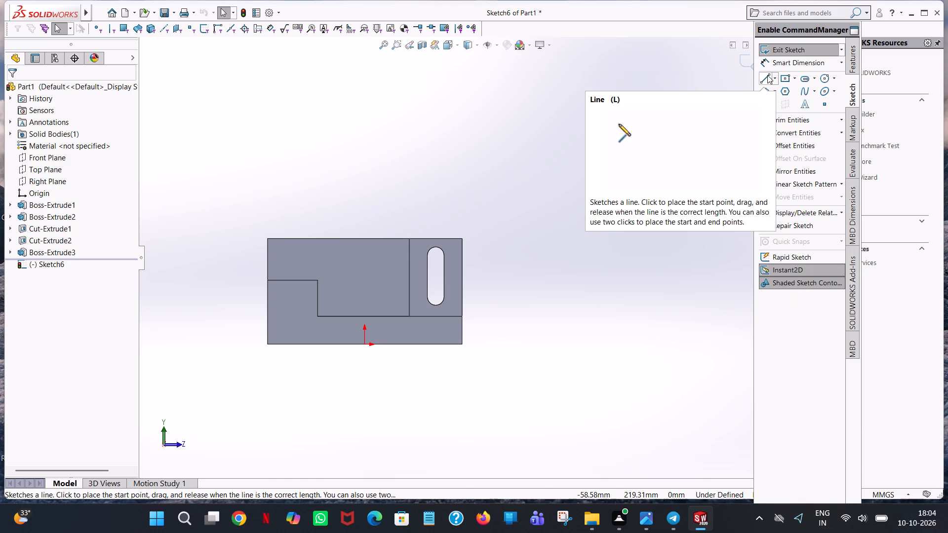
left_click(767, 75)
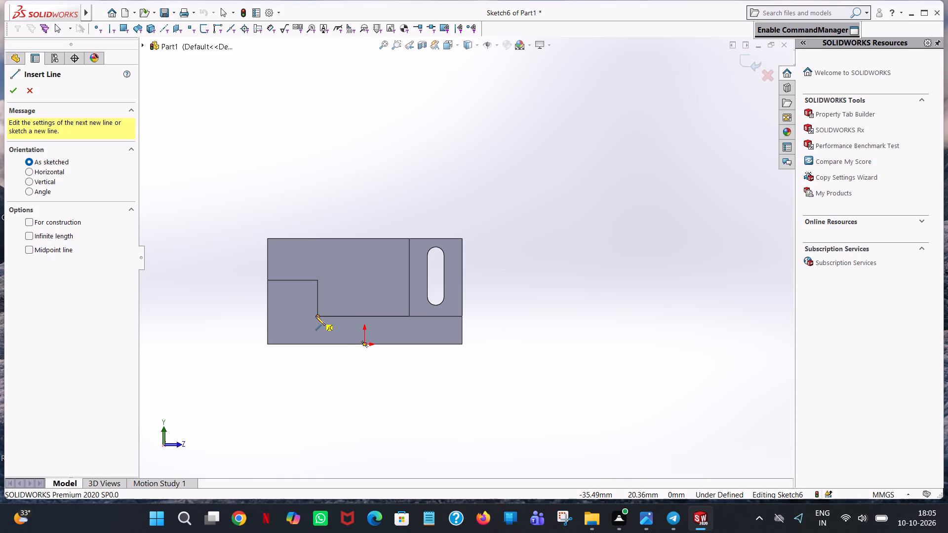
left_click(319, 318)
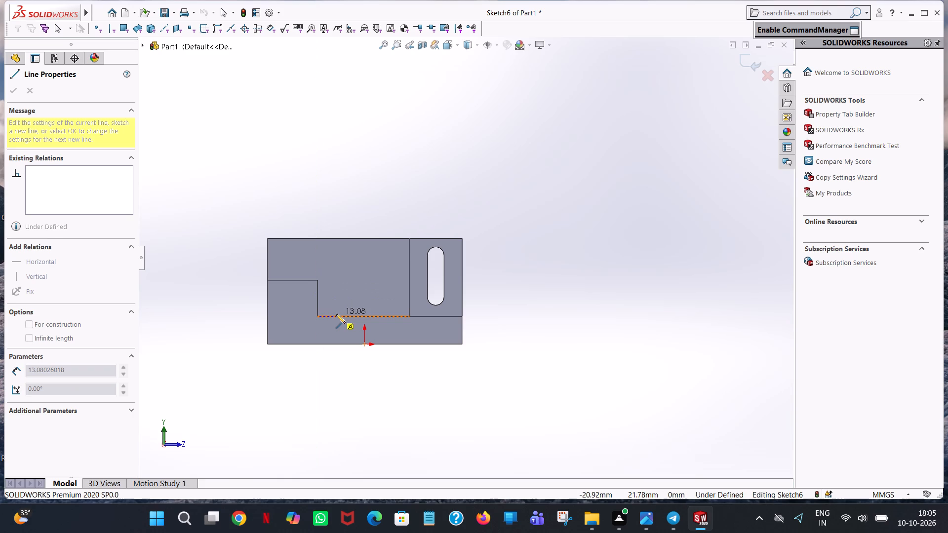
left_click(344, 317)
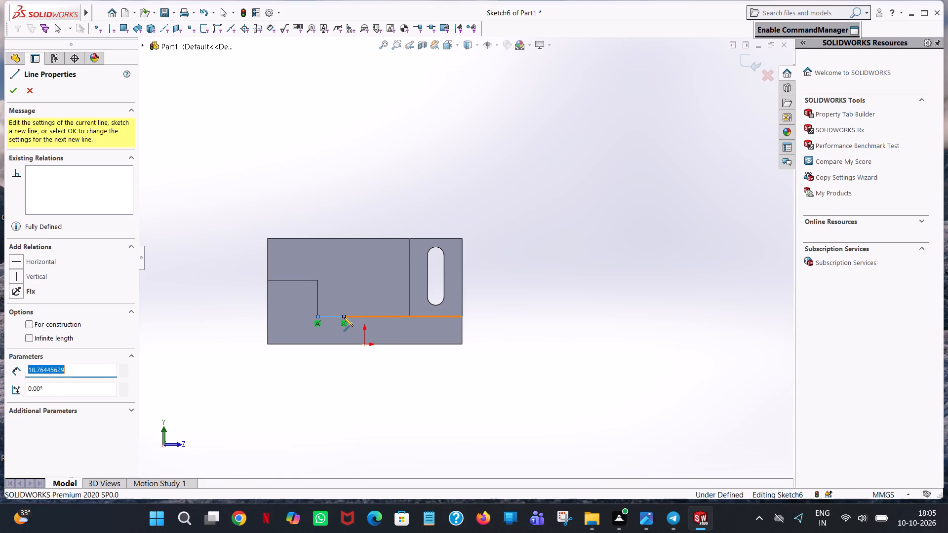
type("15")
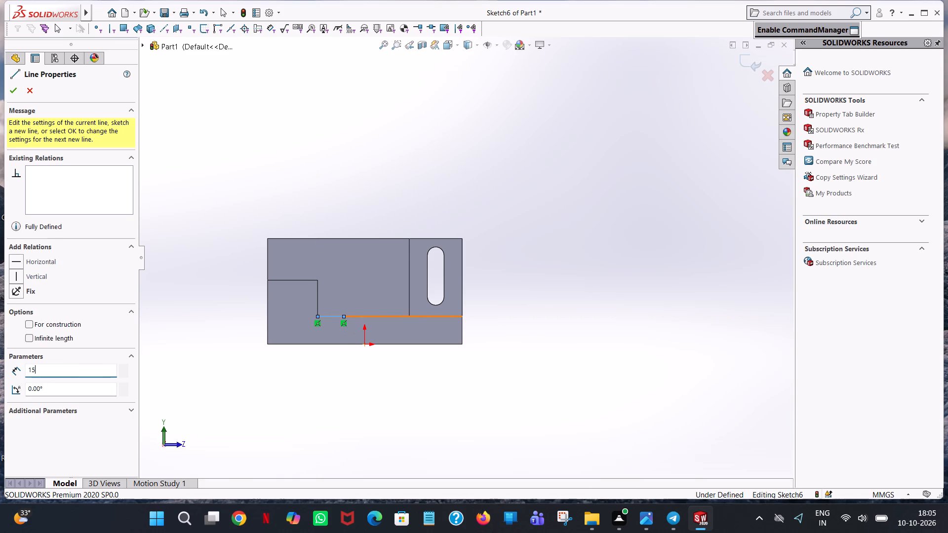
key("Return")
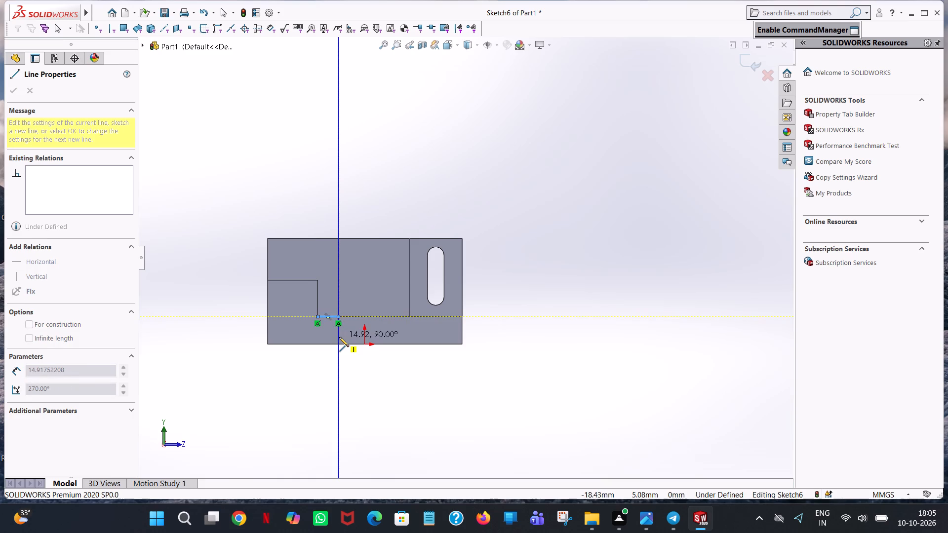
From the 15 mm line's free end, draw a rectangle 10 mm down and 30 mm long, closing it along the base's upper edge.
left_click(339, 337)
type("10")
key("Return")
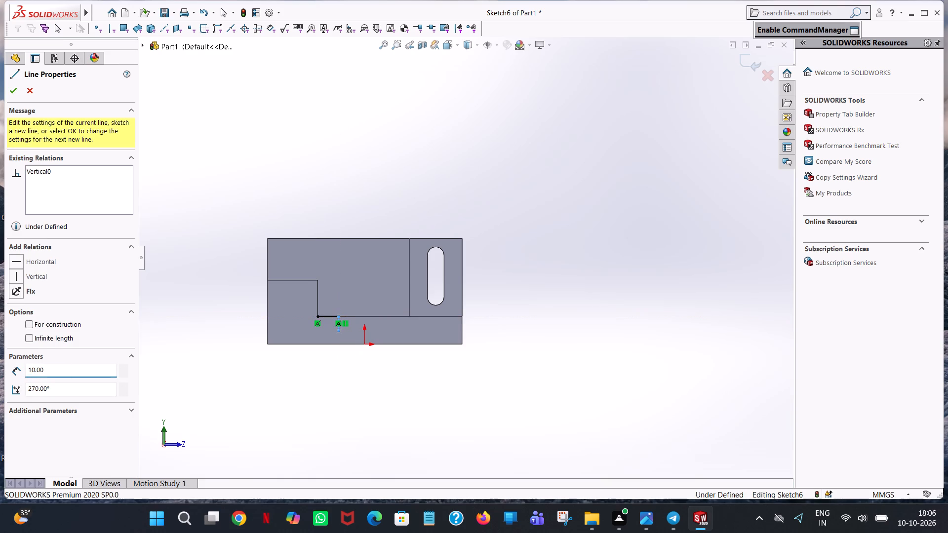
left_click(393, 330)
type("30")
key("Return")
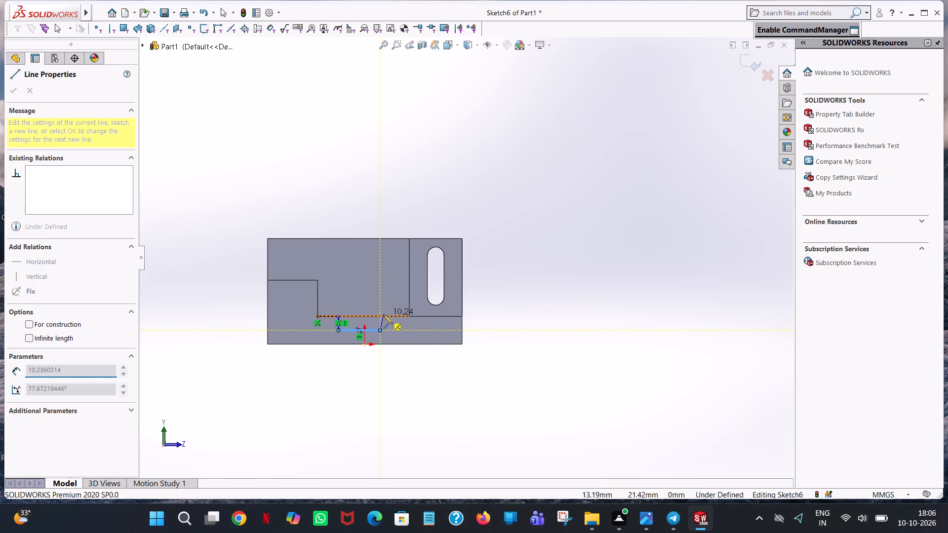
left_click(381, 316)
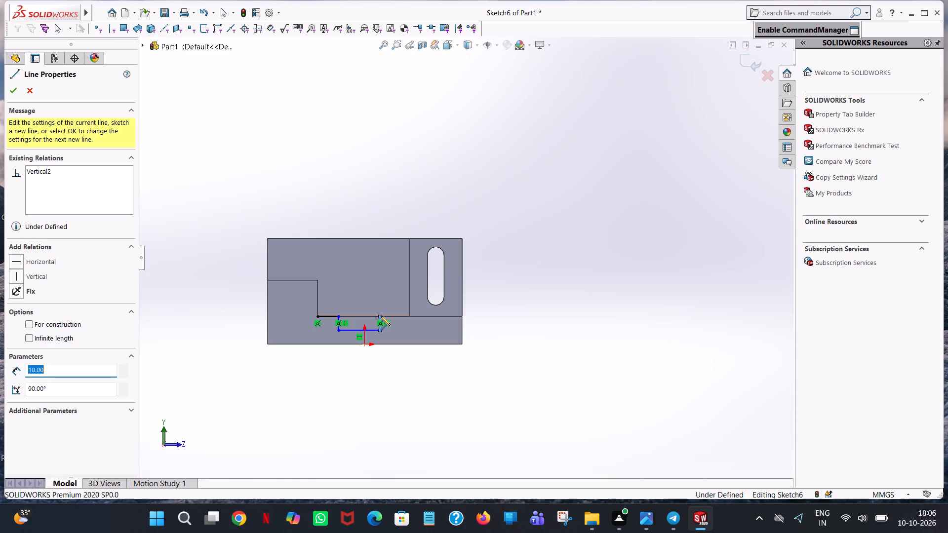
left_click(381, 316)
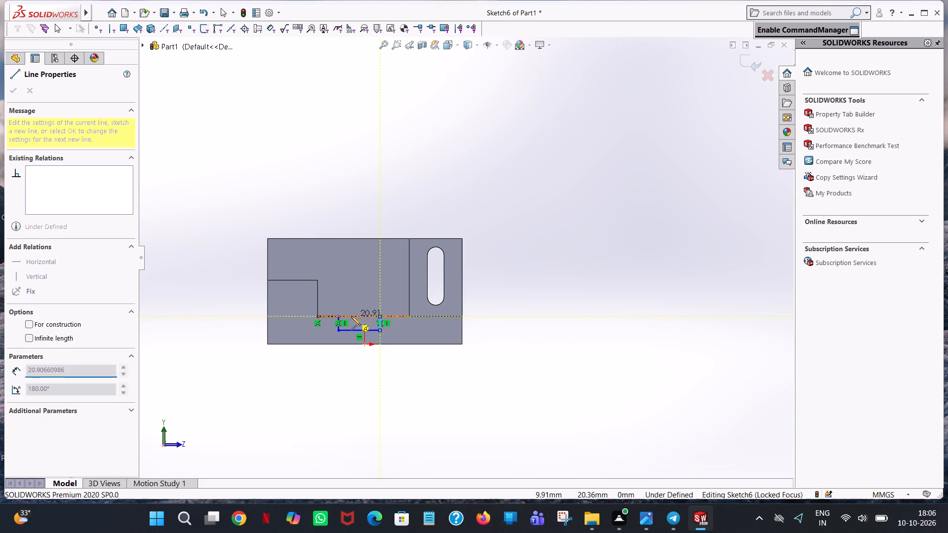
left_click(339, 316)
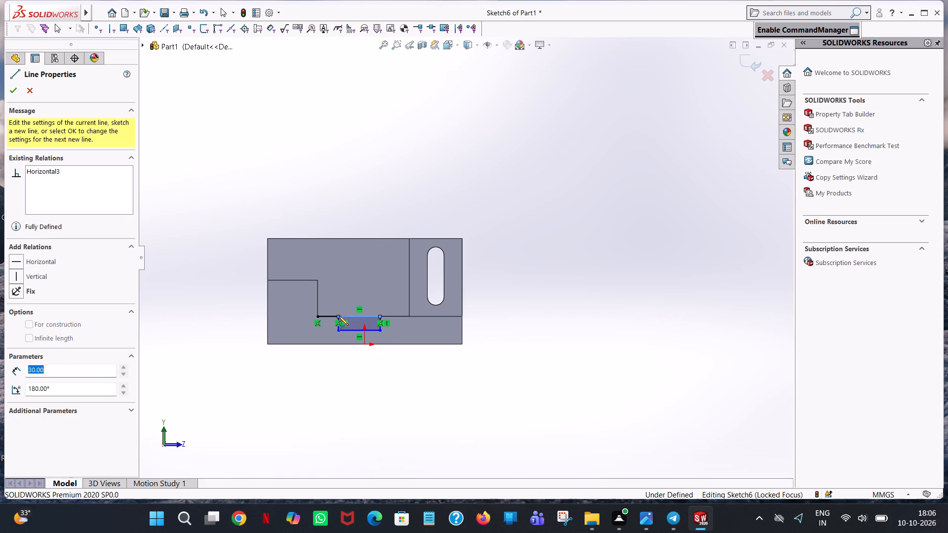
right_click(339, 316)
left_click(358, 320)
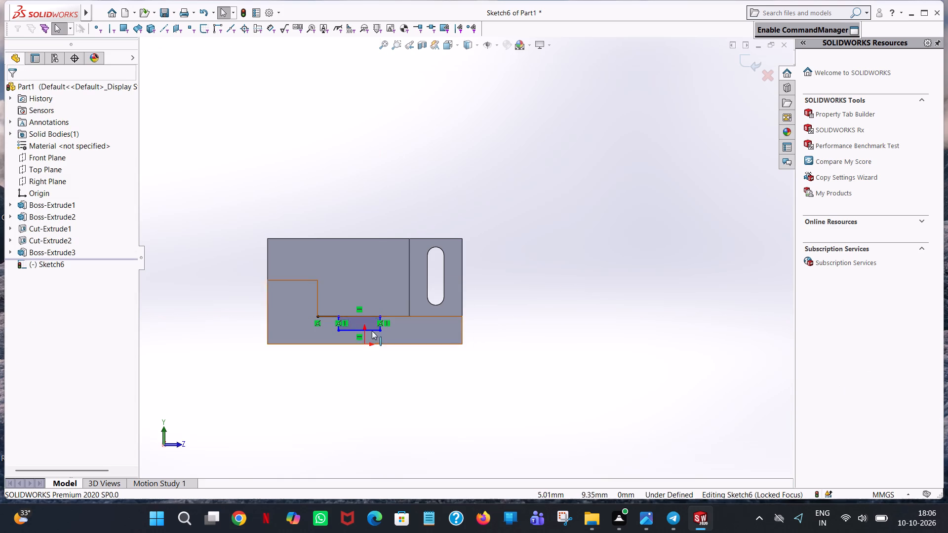
Trim away the 15 mm locating line between the corner block and the rectangle.
left_click(374, 328)
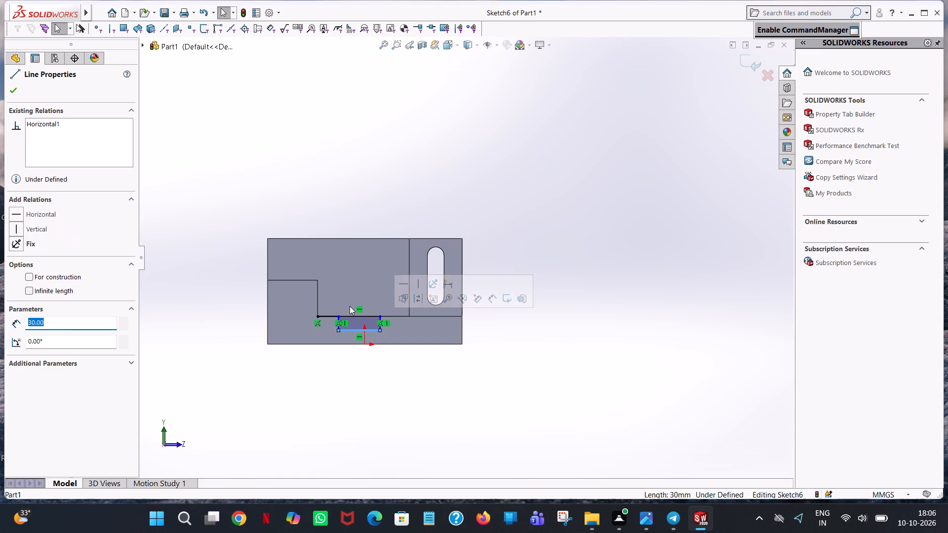
scroll(350, 306, "down", 7)
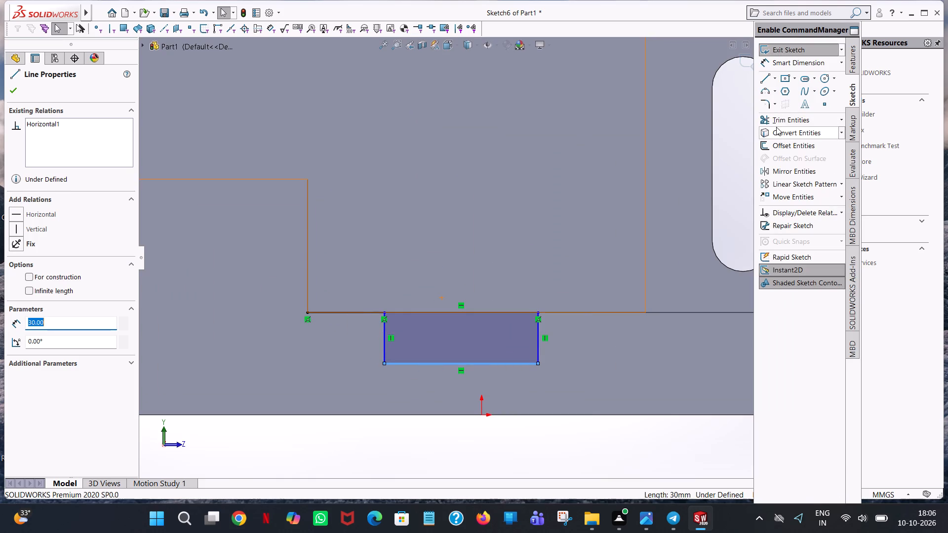
left_click(776, 120)
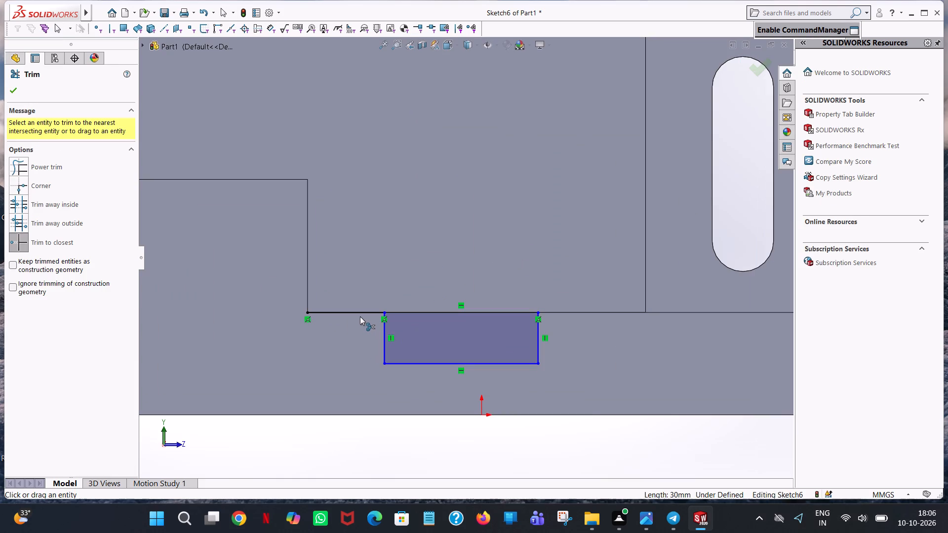
left_click(357, 313)
scroll(640, 307, "up", 6)
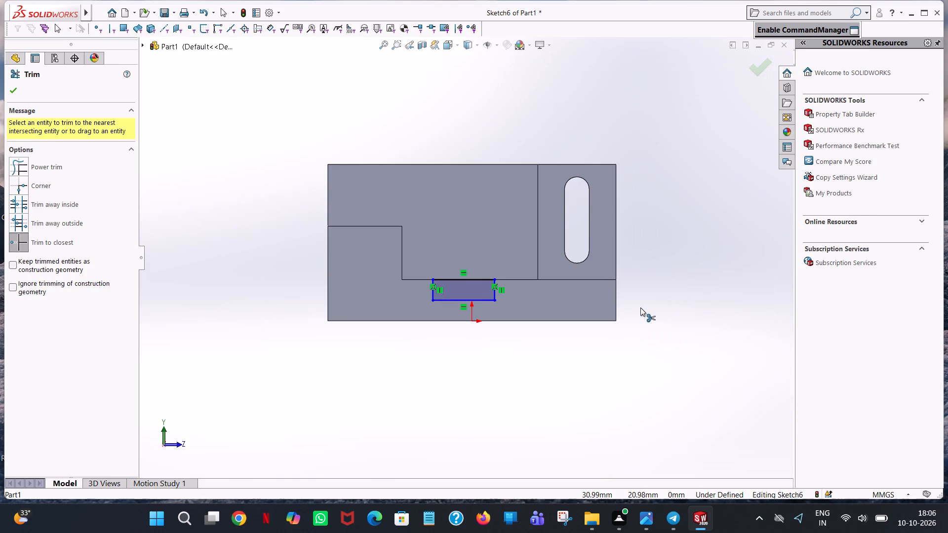
scroll(640, 307, "up", 4)
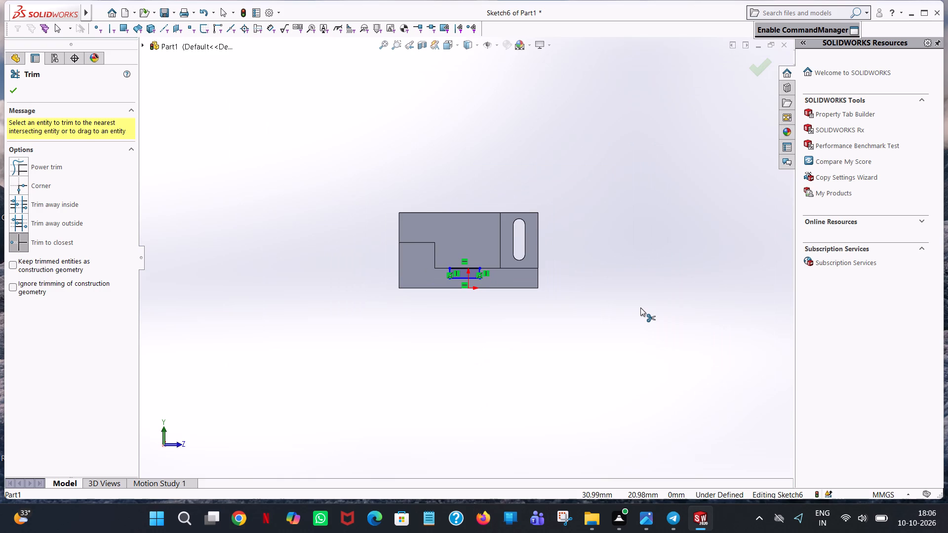
scroll(633, 310, "down", 2)
left_click(8, 89)
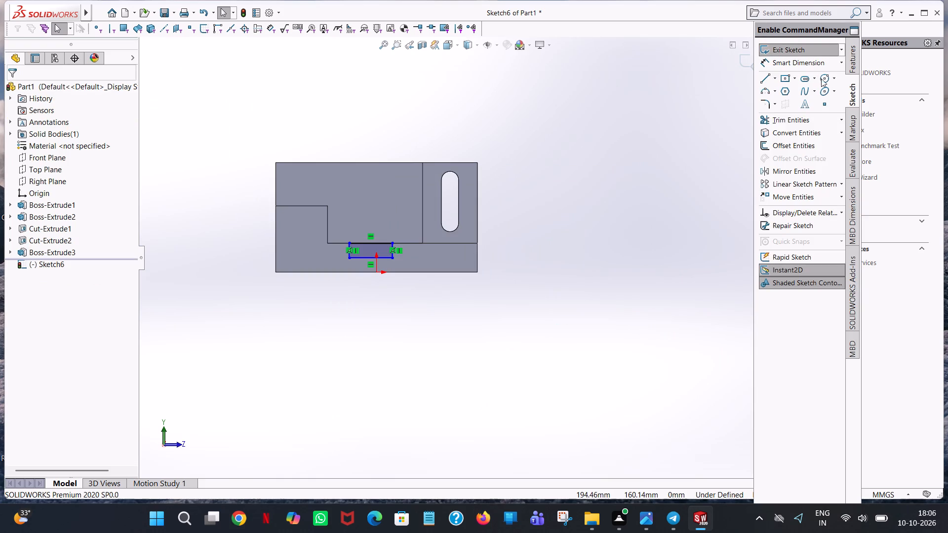
Cut-extrude the 30 by 10 mm rectangle to a blind depth of 22 mm into the base, towards the upright.
left_click(847, 67)
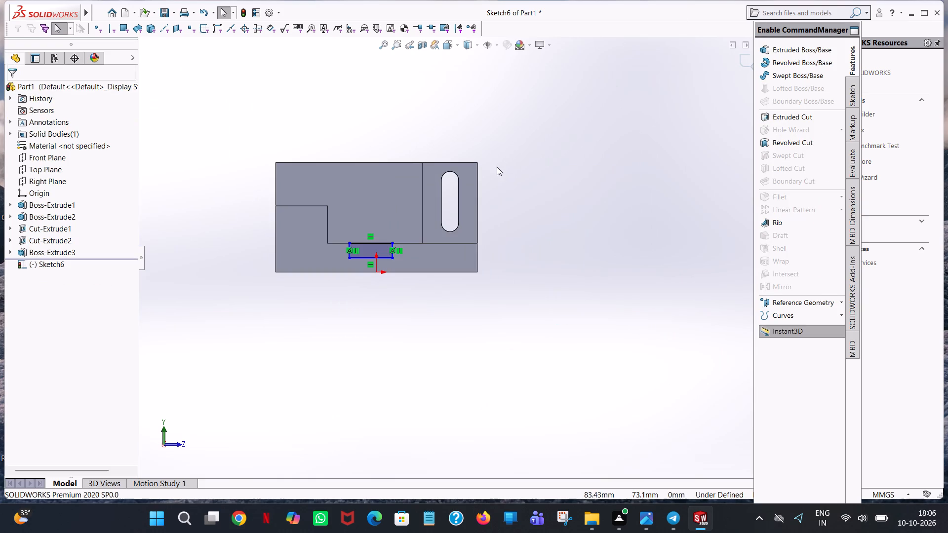
left_click(787, 121)
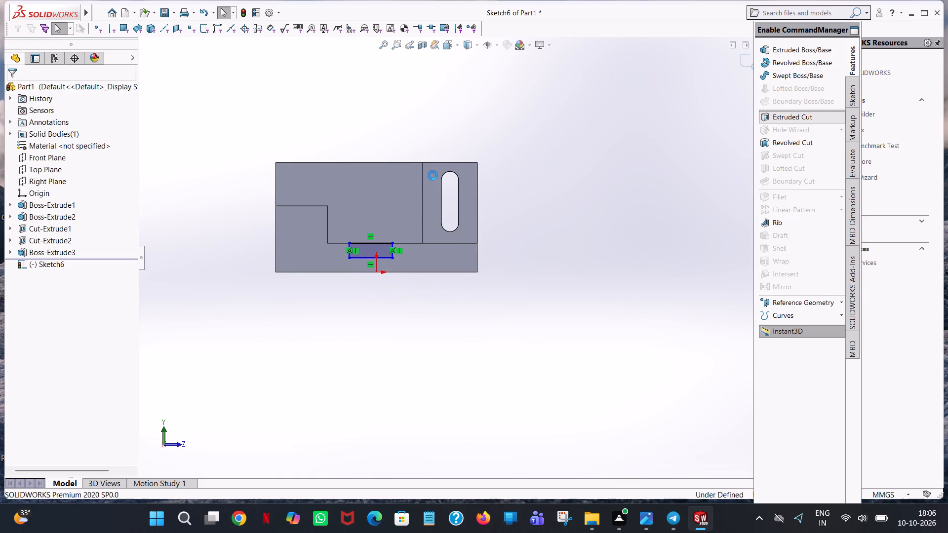
middle_click_drag(454, 189, 464, 275)
double_click(89, 203)
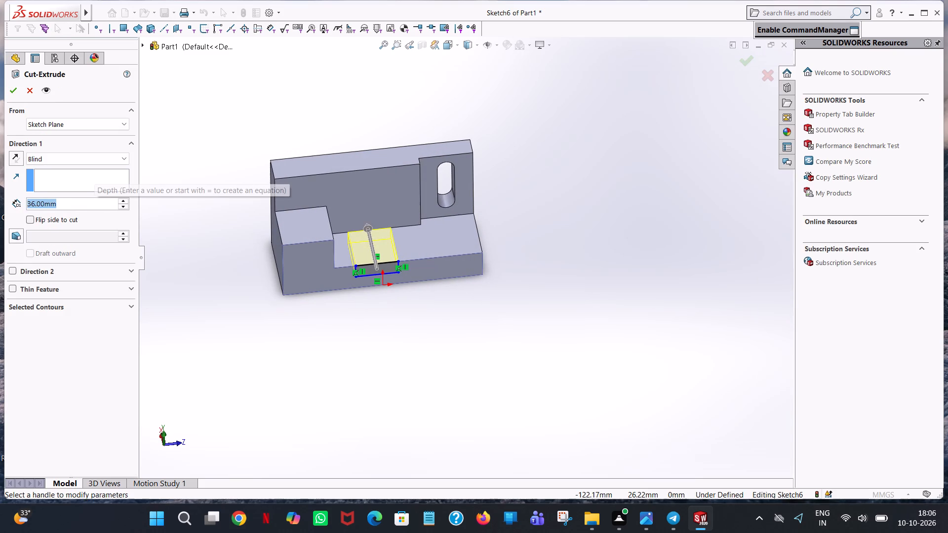
type("22")
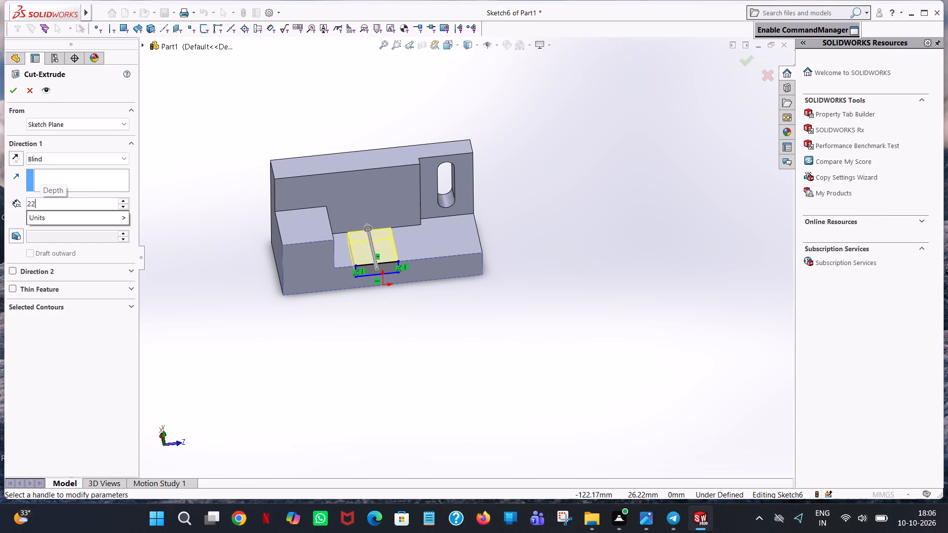
left_click(610, 219)
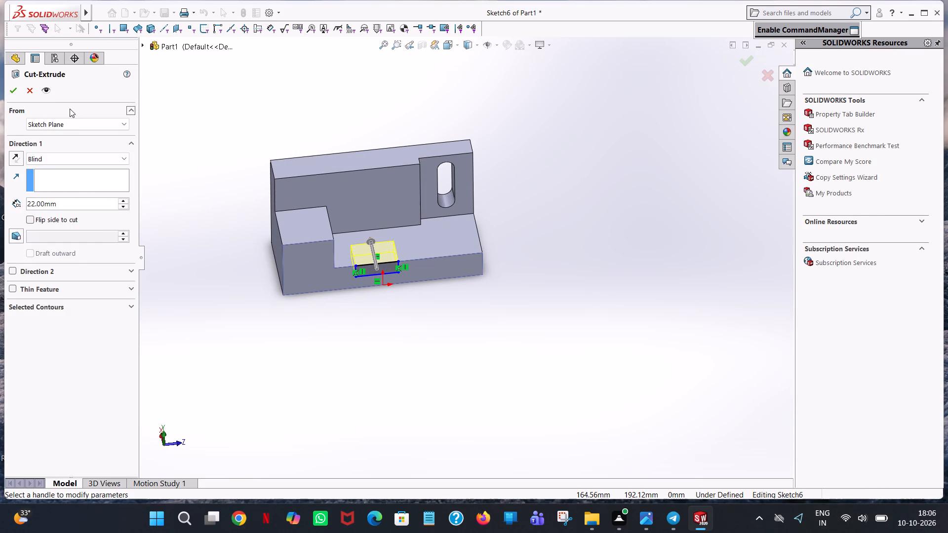
left_click(14, 83)
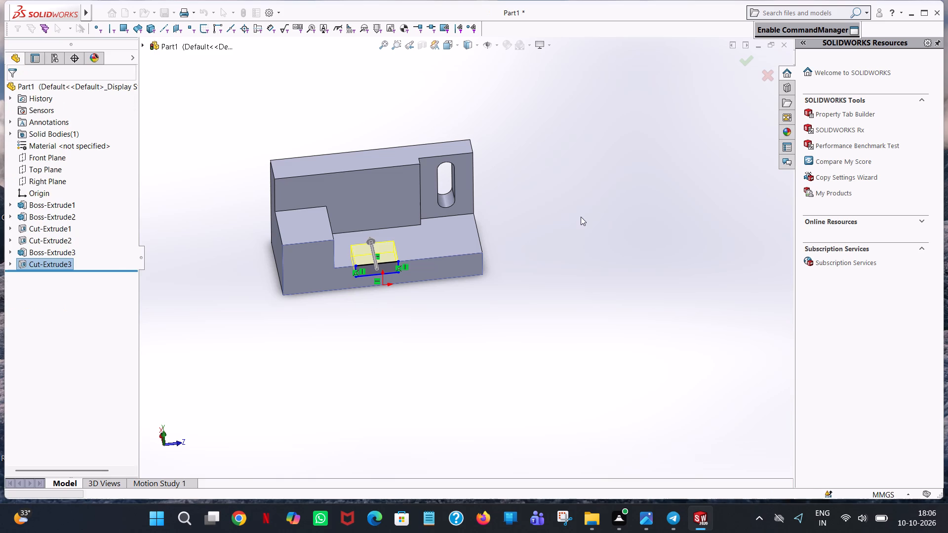
left_click(538, 223)
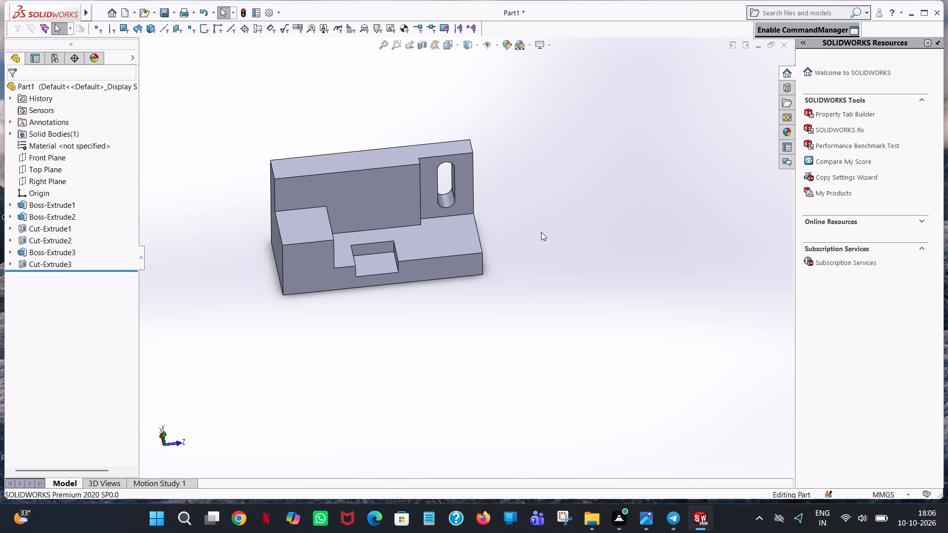
Examine the rectangular pocket in the base's front edge from several angles.
scroll(506, 256, "down", 1)
middle_click_drag(506, 256, 503, 240)
scroll(506, 256, "up", 2)
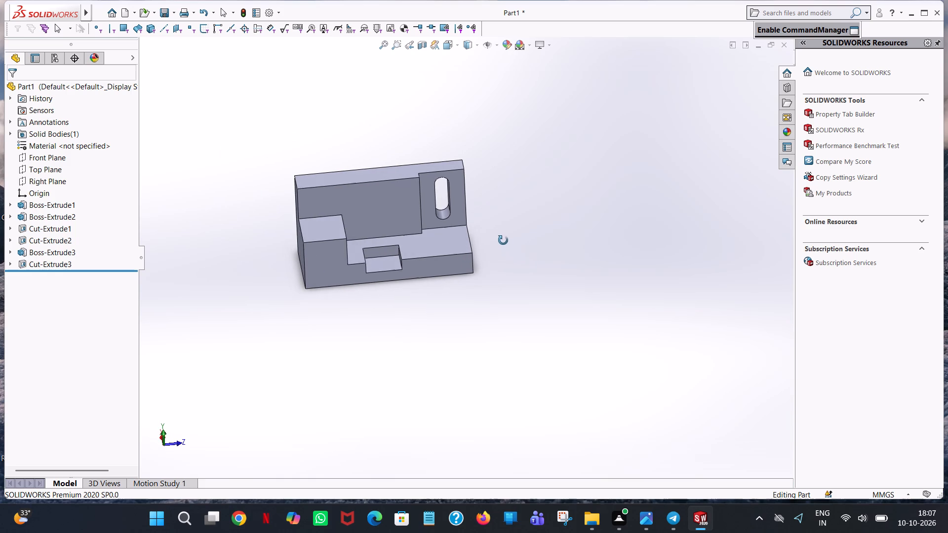
middle_click_drag(503, 240, 485, 180)
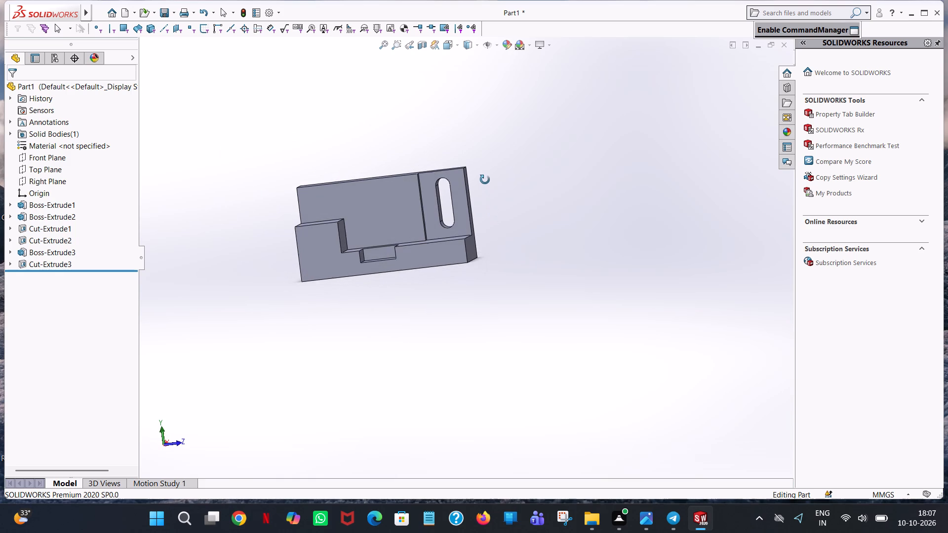
middle_click_drag(485, 180, 500, 188)
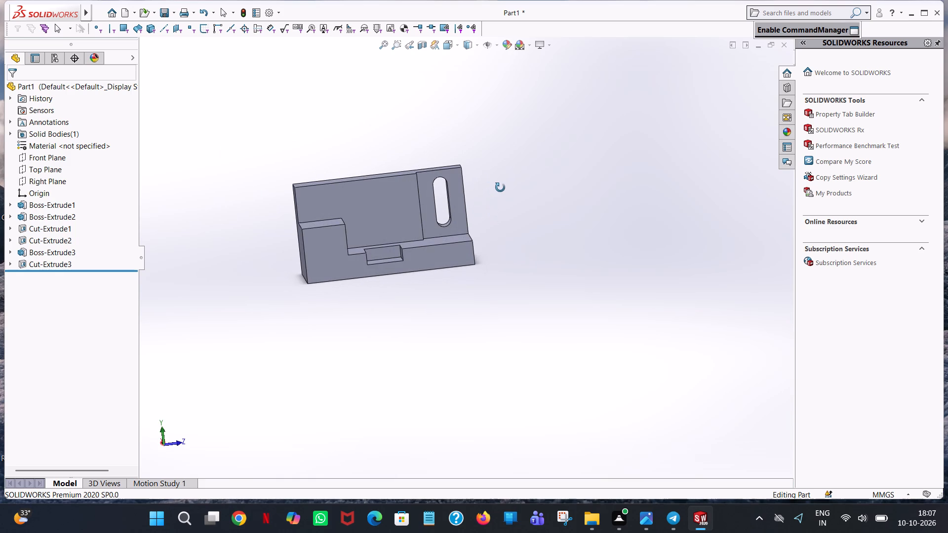
middle_click_drag(500, 188, 511, 195)
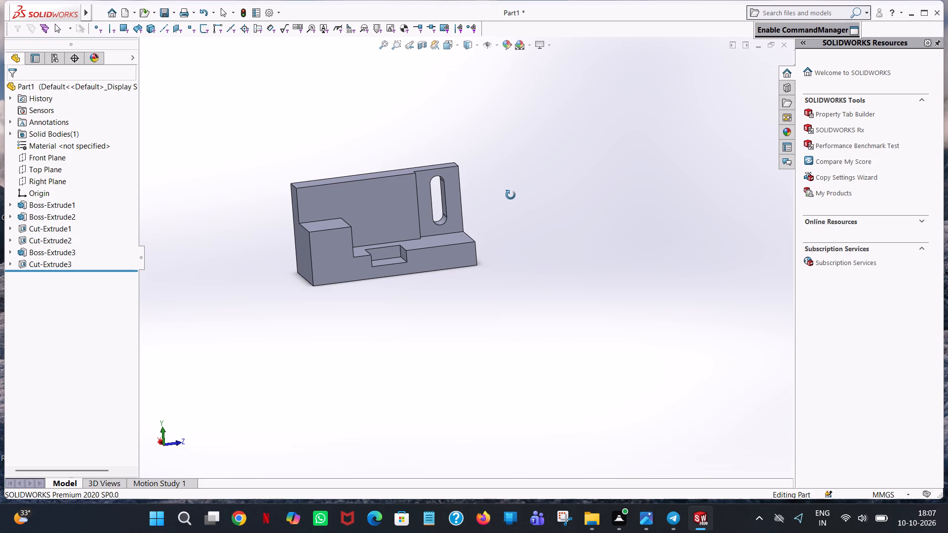
middle_click_drag(511, 195, 495, 179)
scroll(391, 251, "down", 1)
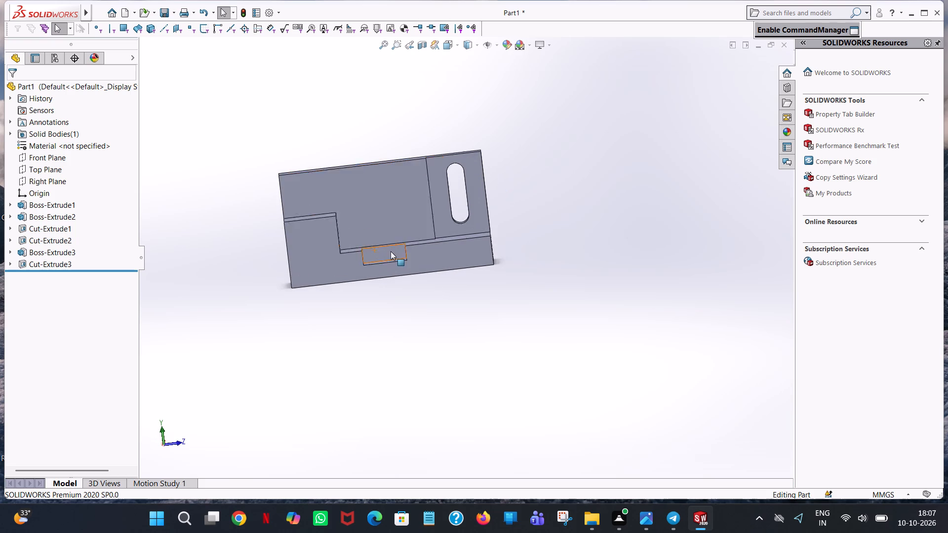
scroll(391, 251, "down", 3)
scroll(461, 202, "up", 2)
middle_click(461, 202)
scroll(462, 202, "down", 1)
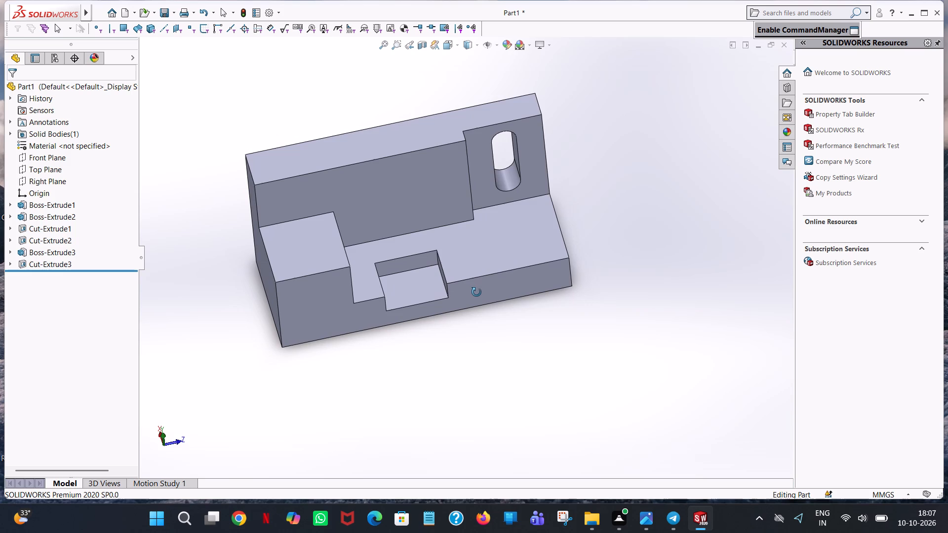
Start an extruded-boss sketch on the bracket's front face and orient the view square to it.
scroll(476, 292, "down", 1)
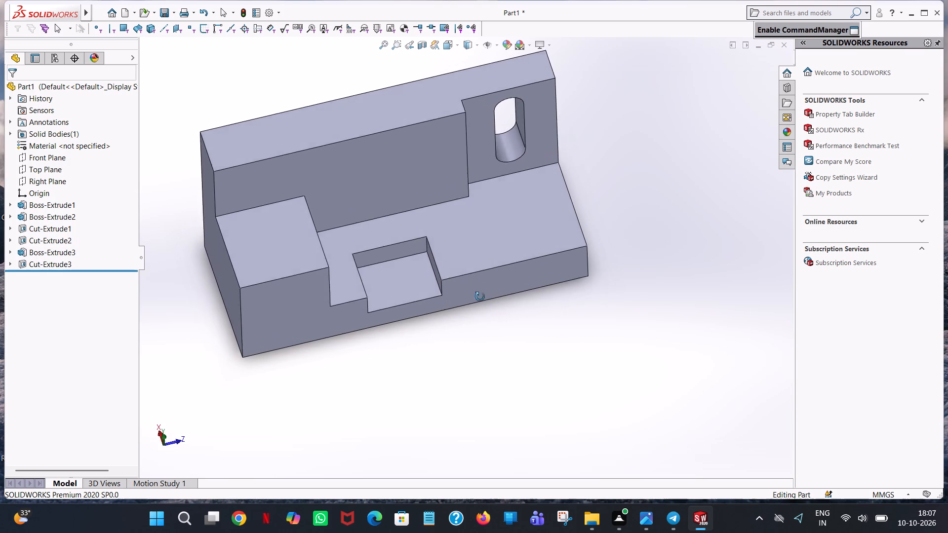
middle_click(457, 204)
scroll(457, 204, "up", 1)
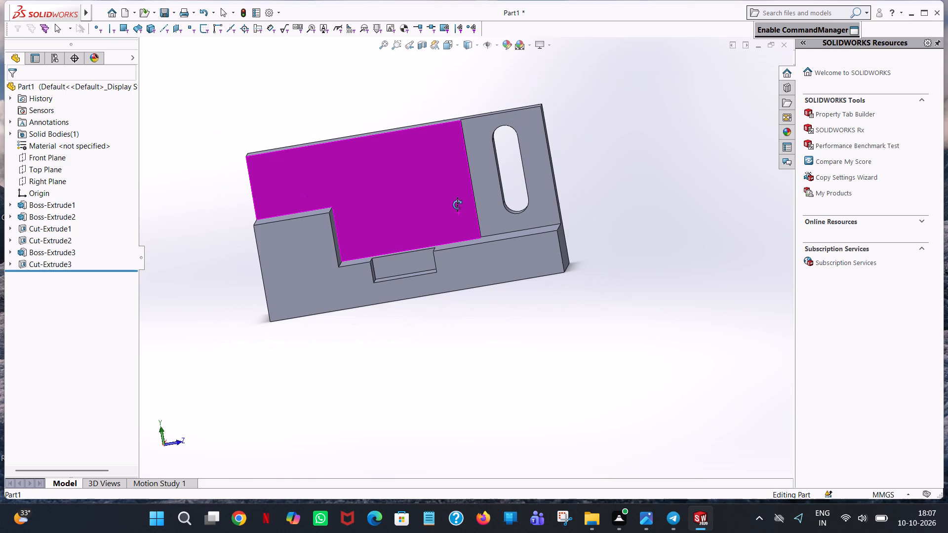
left_click(538, 399)
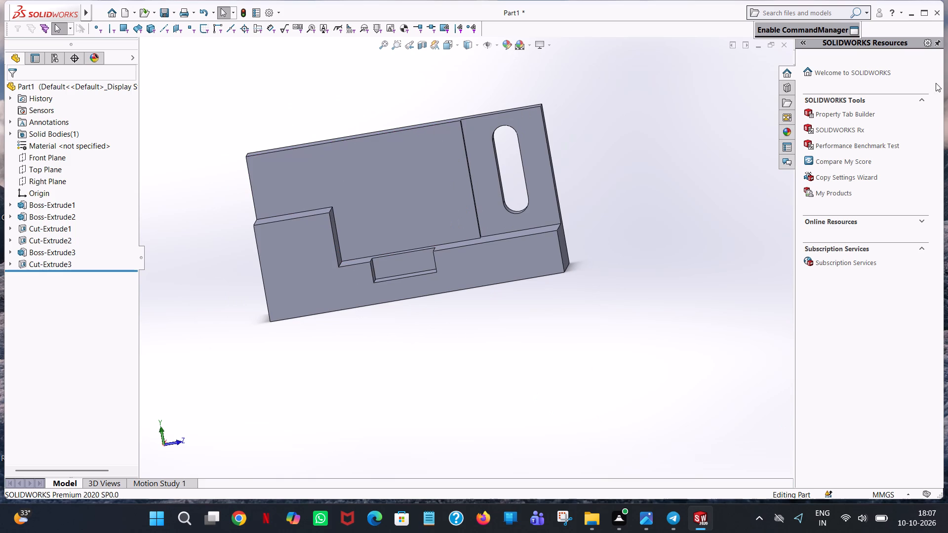
left_click(817, 51)
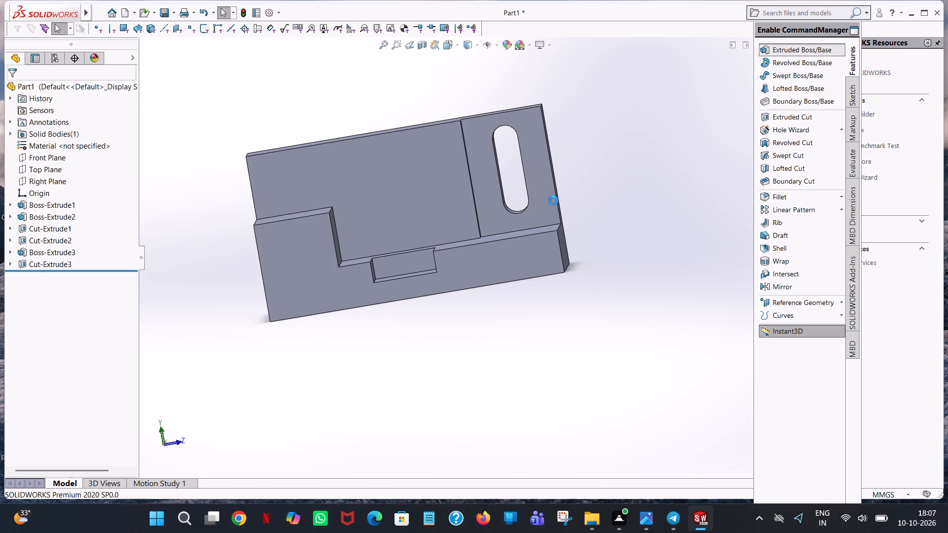
left_click(314, 280)
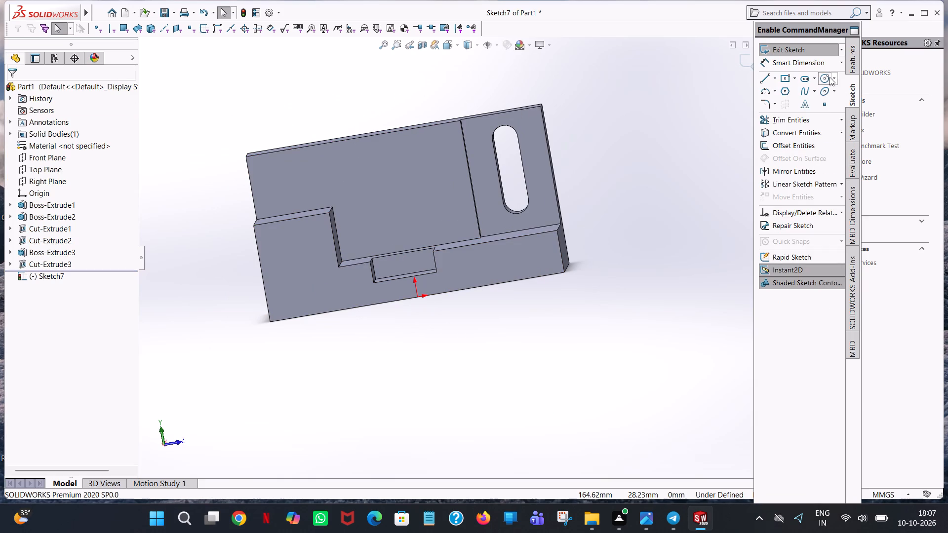
left_click(456, 47)
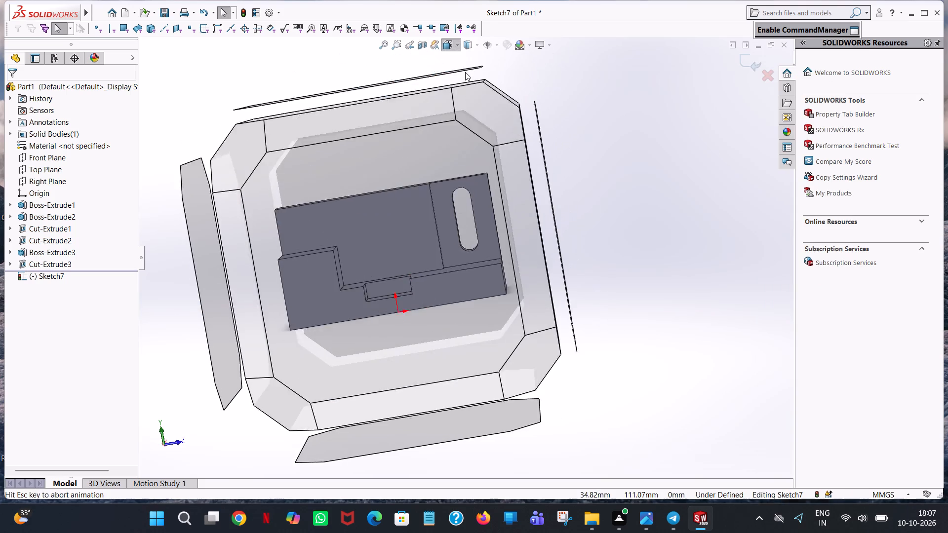
left_click(498, 103)
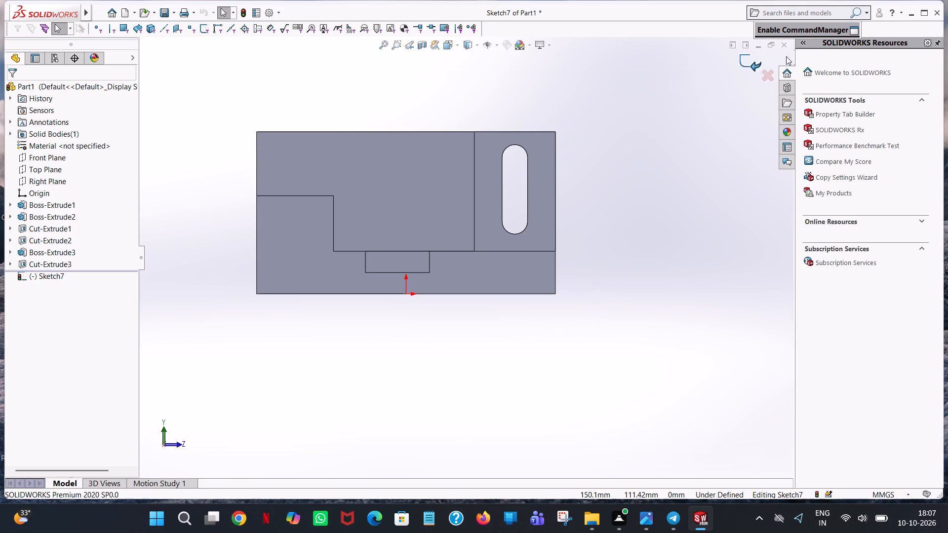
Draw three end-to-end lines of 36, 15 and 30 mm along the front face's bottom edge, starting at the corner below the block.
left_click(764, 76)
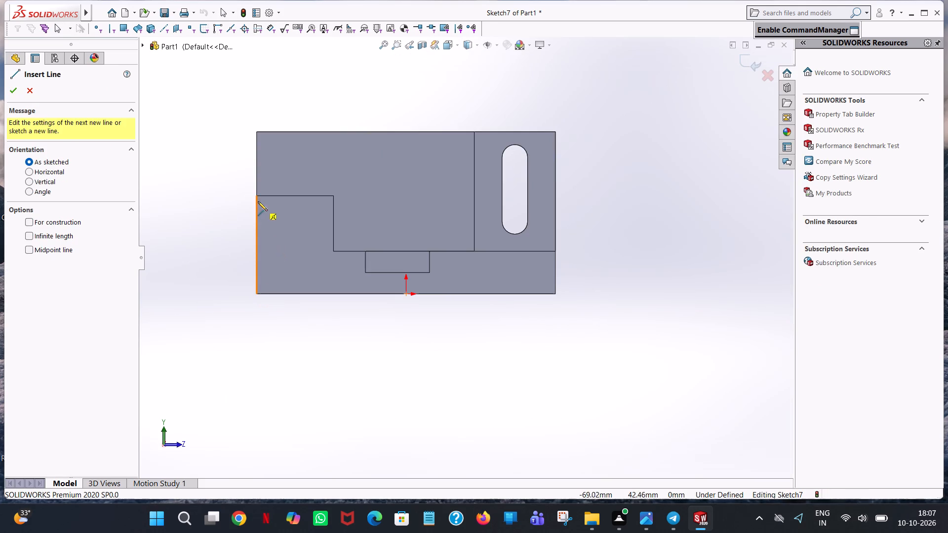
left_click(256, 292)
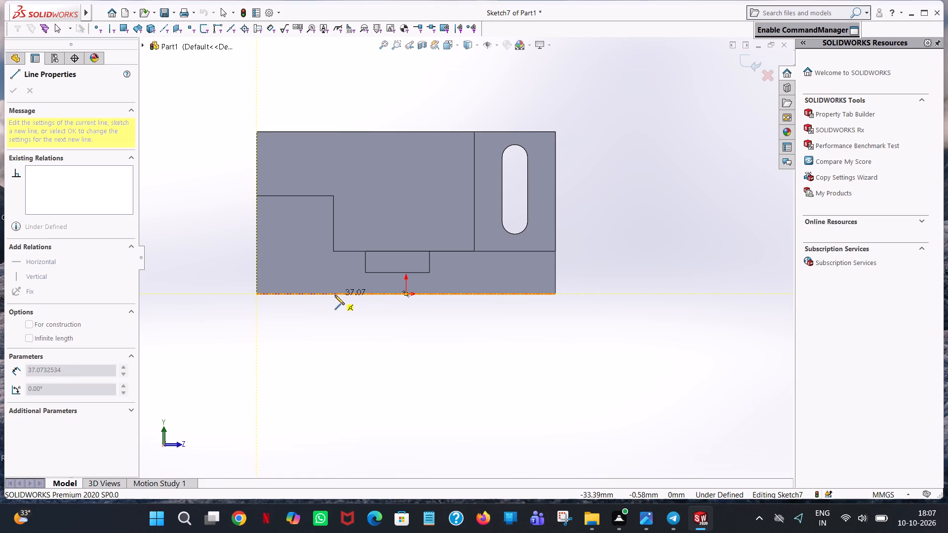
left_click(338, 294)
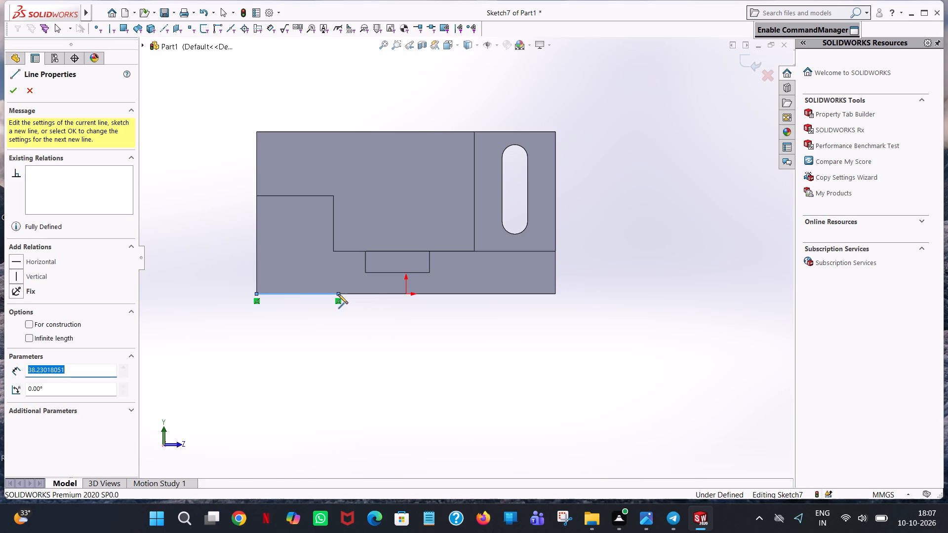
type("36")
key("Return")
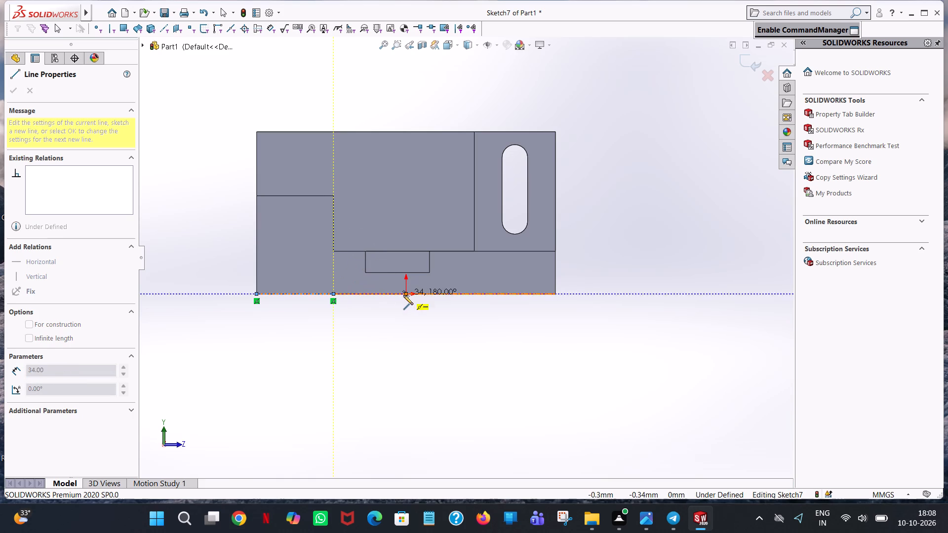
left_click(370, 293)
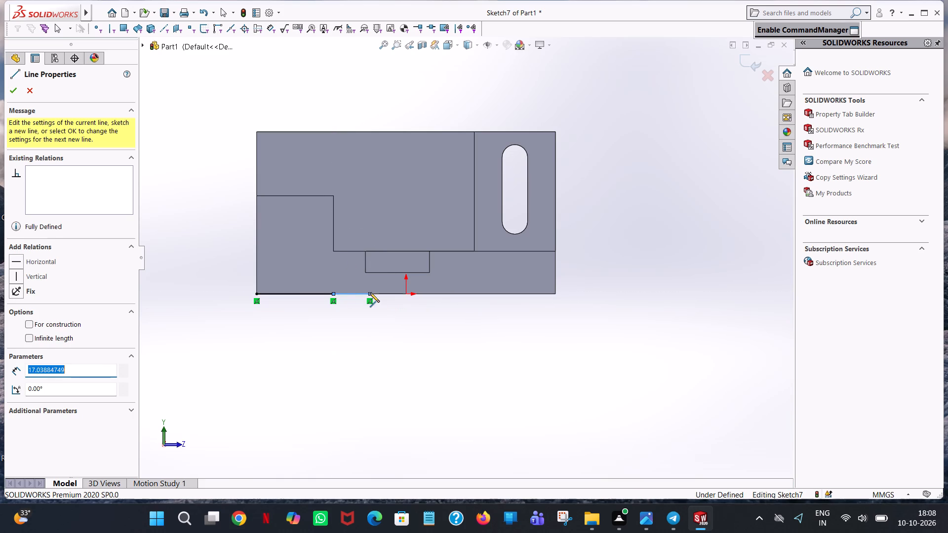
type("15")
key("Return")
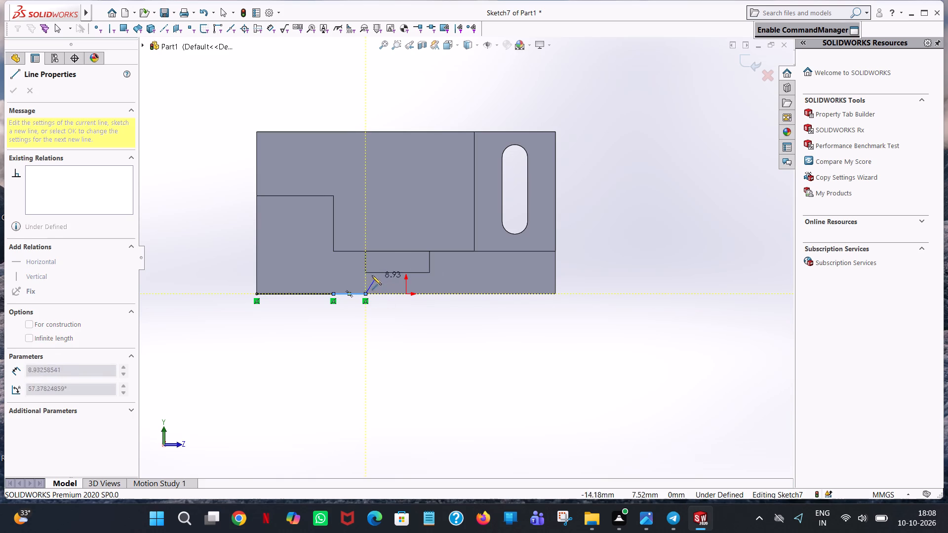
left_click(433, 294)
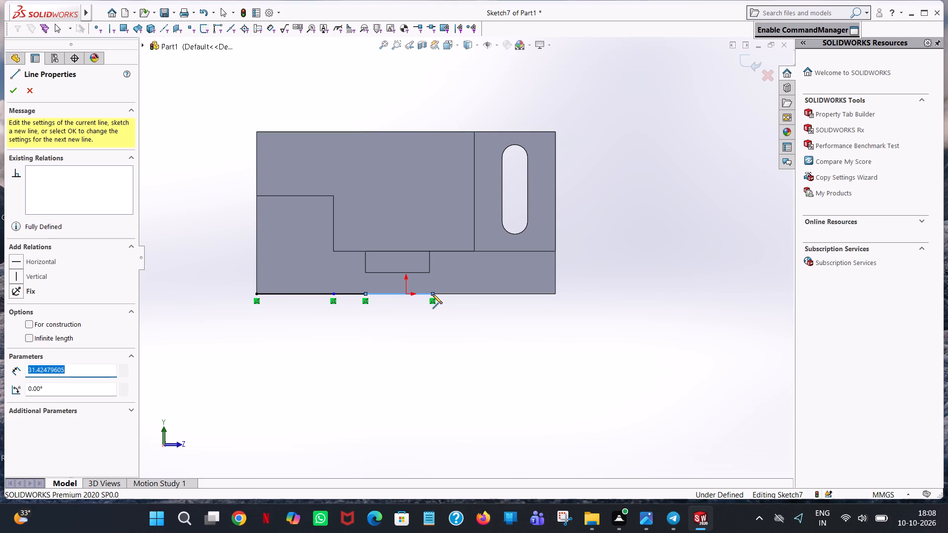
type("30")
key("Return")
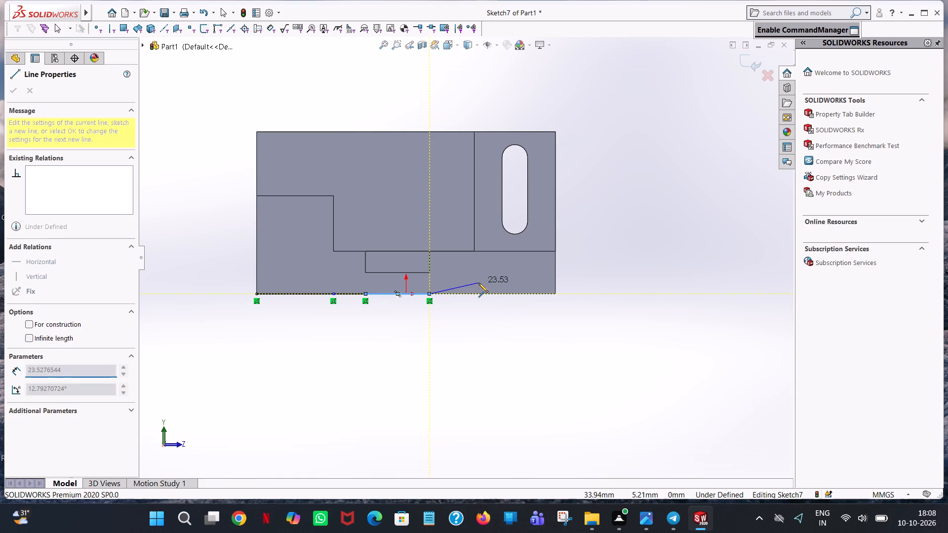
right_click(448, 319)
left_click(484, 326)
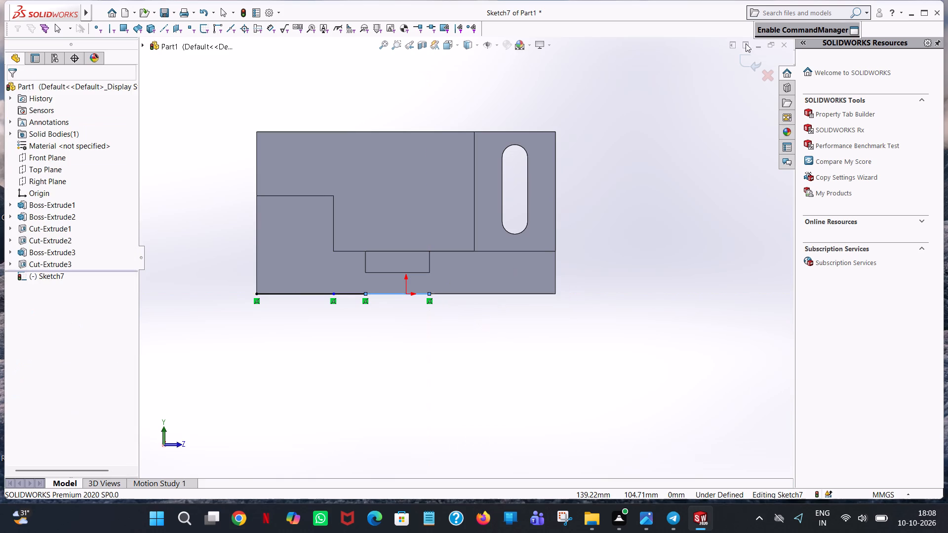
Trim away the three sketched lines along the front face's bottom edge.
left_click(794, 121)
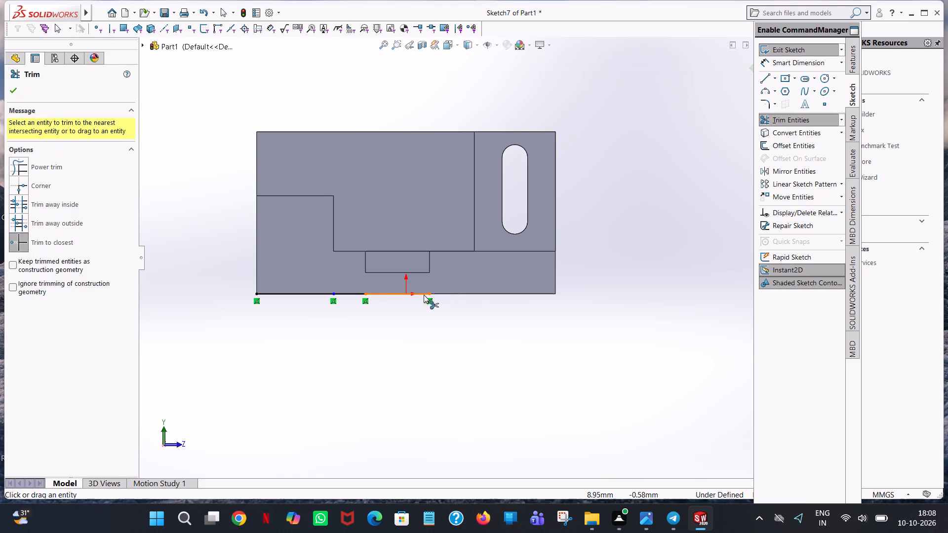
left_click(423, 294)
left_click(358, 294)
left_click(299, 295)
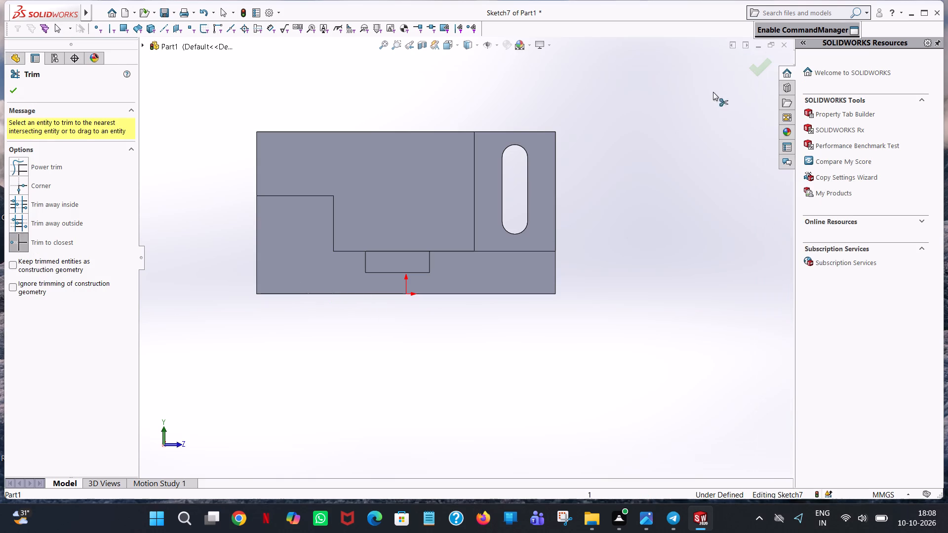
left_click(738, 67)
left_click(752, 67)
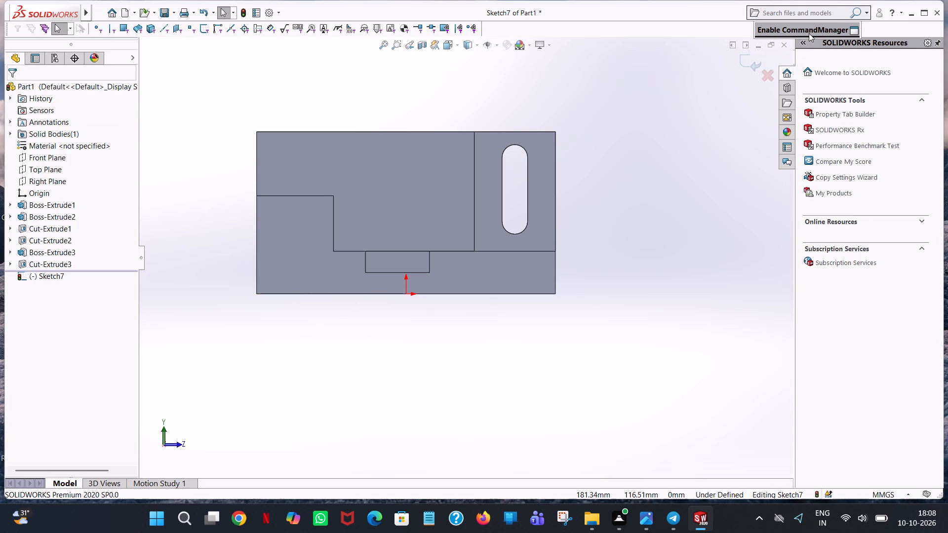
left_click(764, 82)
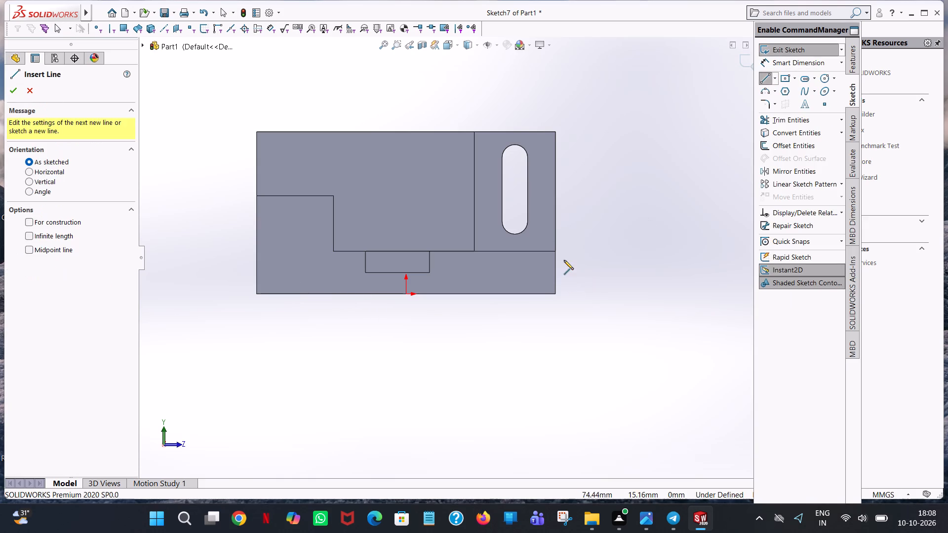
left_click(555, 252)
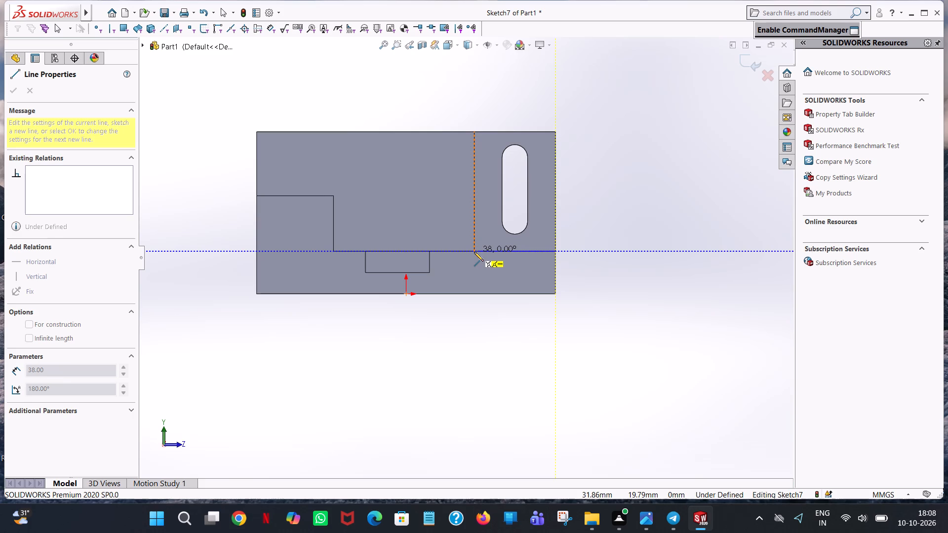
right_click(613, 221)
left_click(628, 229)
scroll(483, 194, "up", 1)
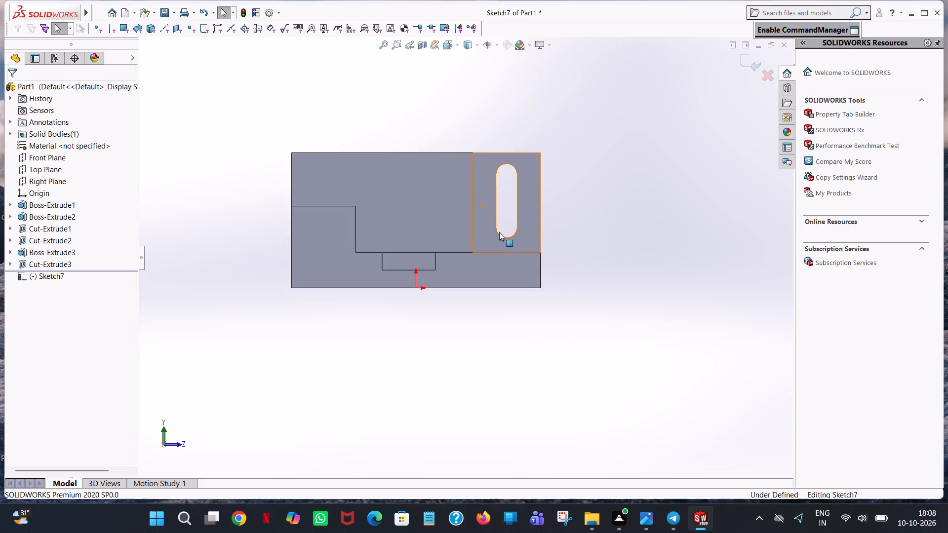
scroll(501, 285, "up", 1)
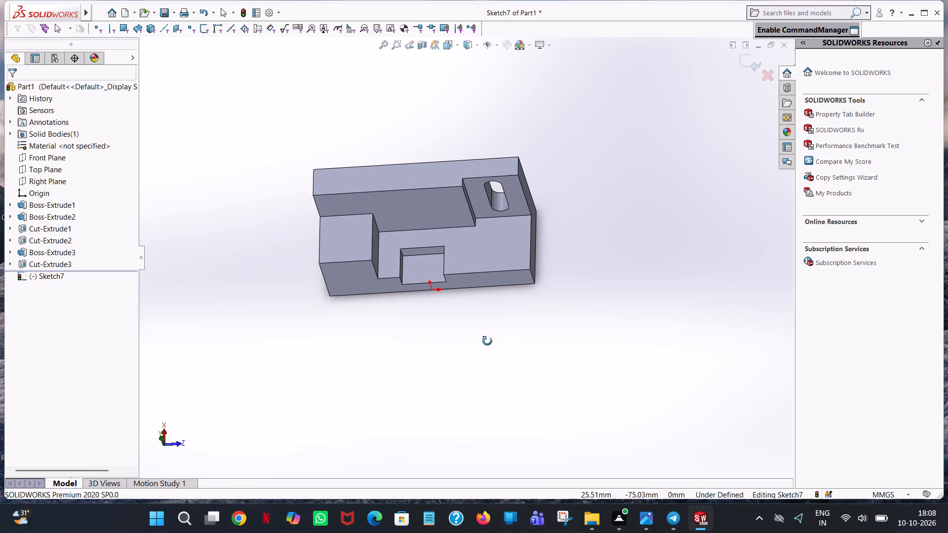
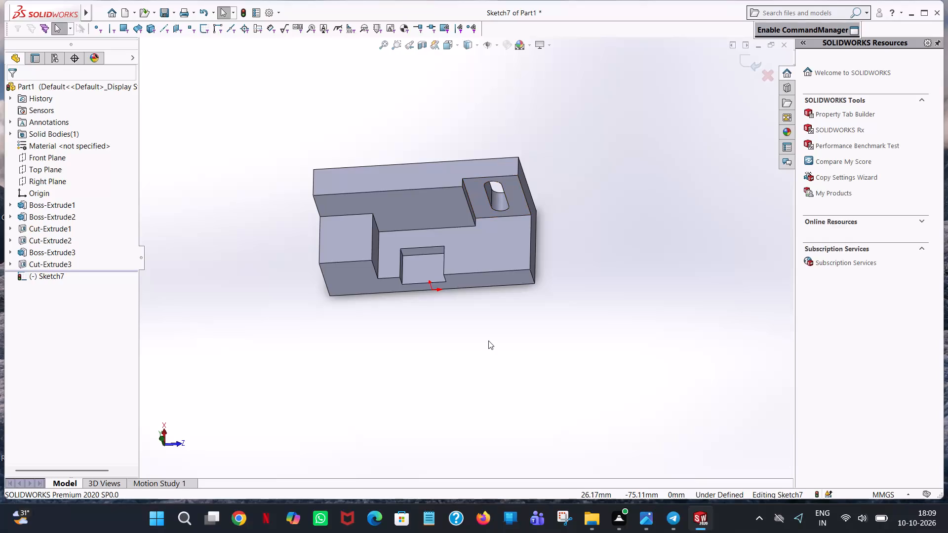
Exit the empty boss sketch on the bracket's front face.
scroll(418, 281, "down", 6)
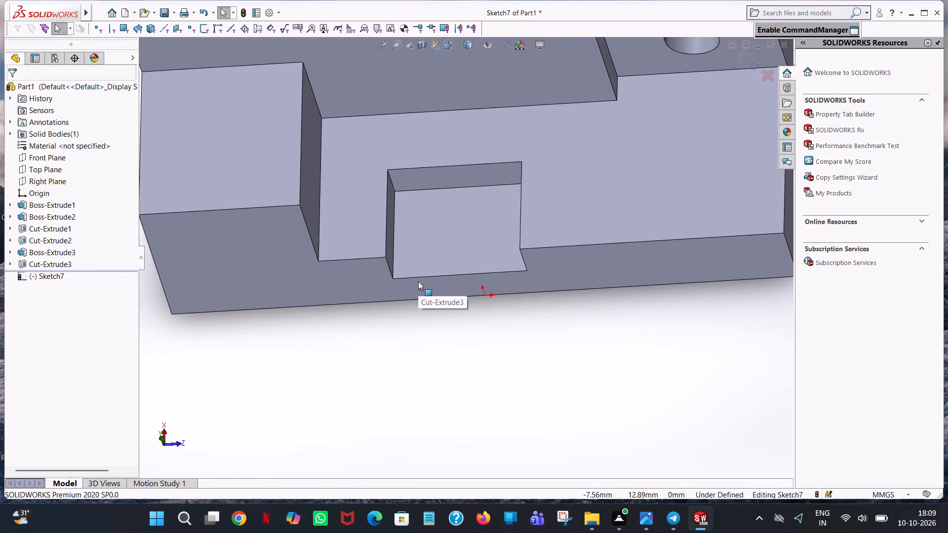
scroll(418, 281, "up", 1)
middle_click_drag(467, 215, 472, 248)
scroll(468, 219, "up", 1)
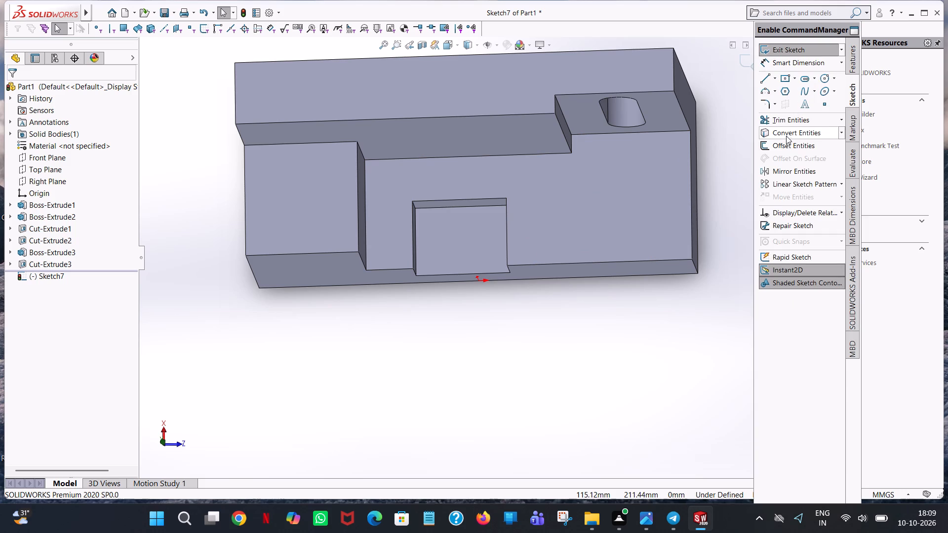
left_click(851, 60)
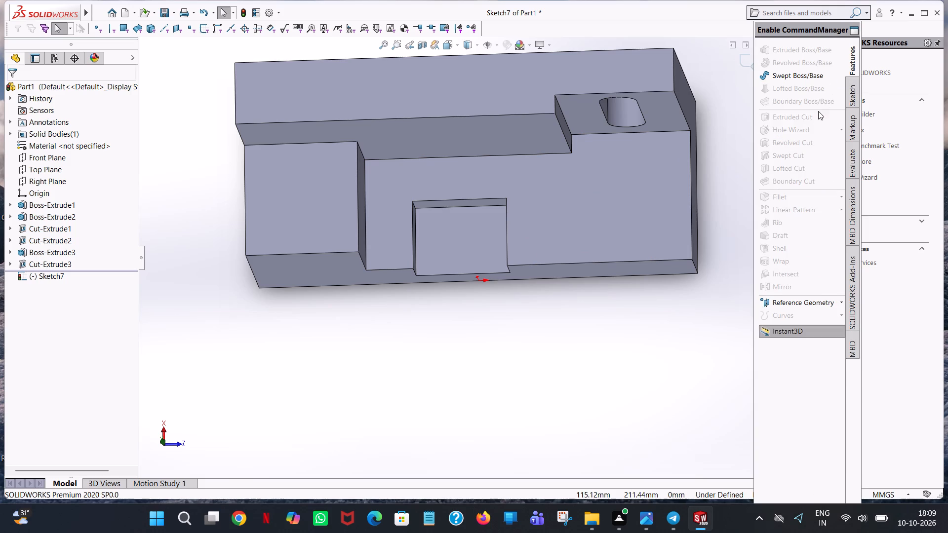
left_click(854, 82)
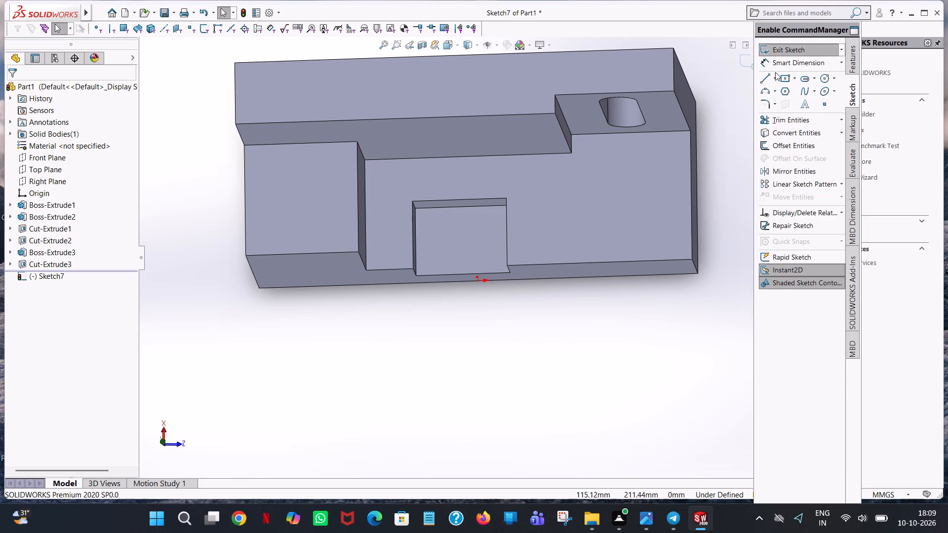
left_click(795, 51)
left_click(855, 63)
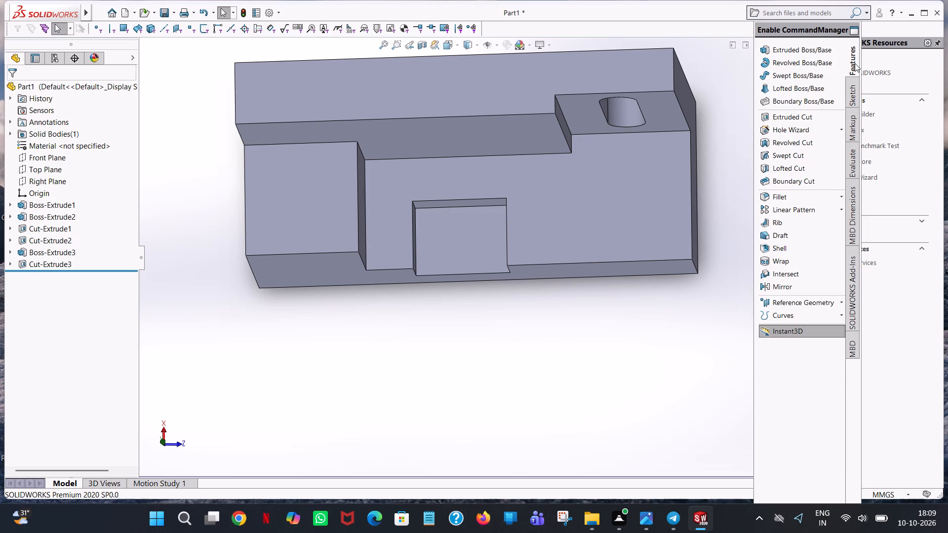
Start an extruded-cut sketch on the base's top face and orient the view square to it.
left_click(786, 117)
left_click(565, 237)
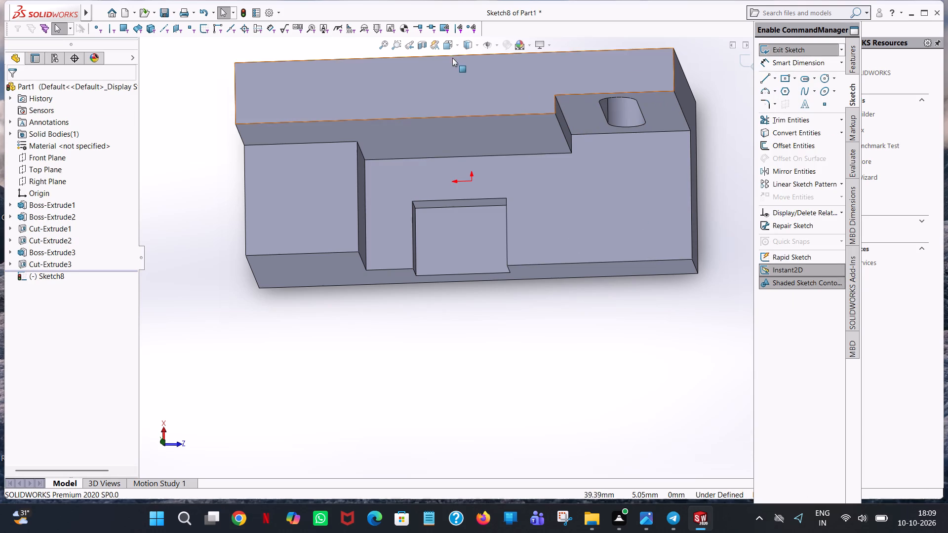
left_click(458, 44)
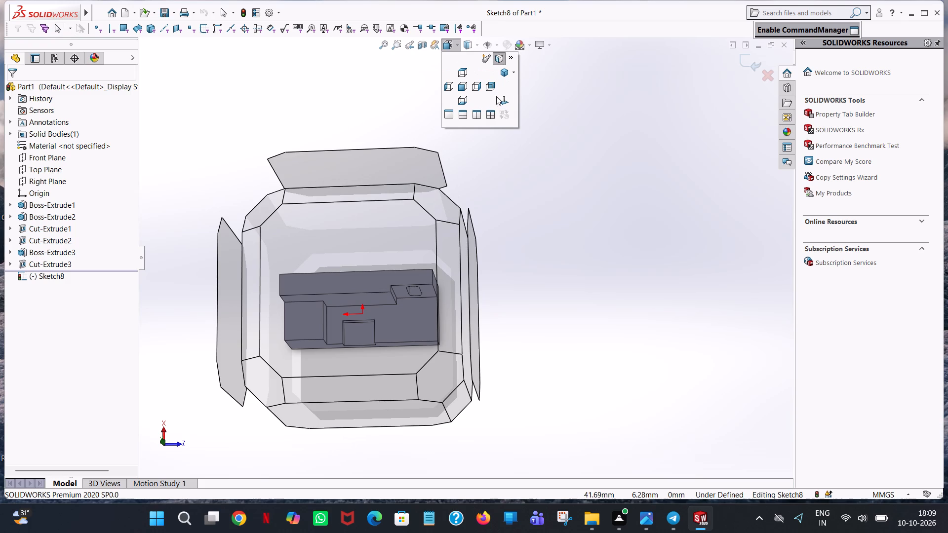
left_click(505, 102)
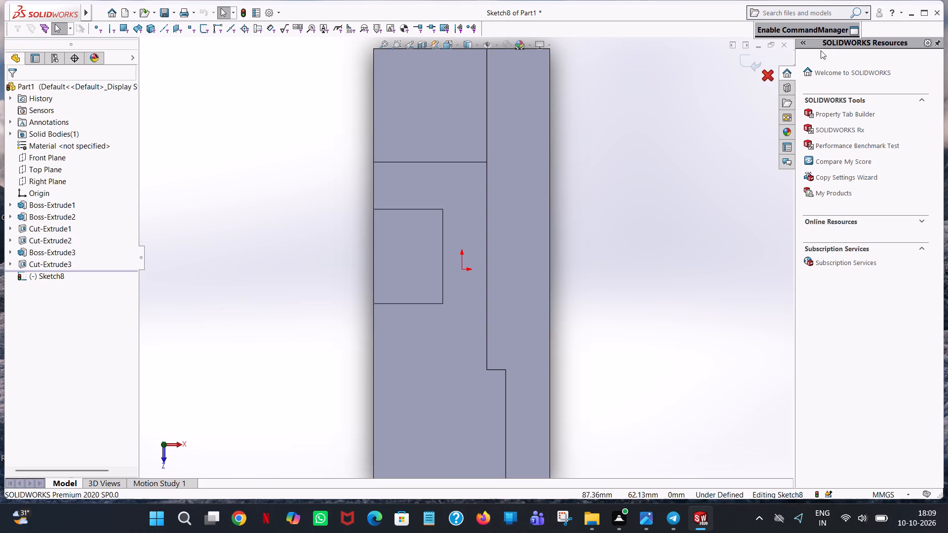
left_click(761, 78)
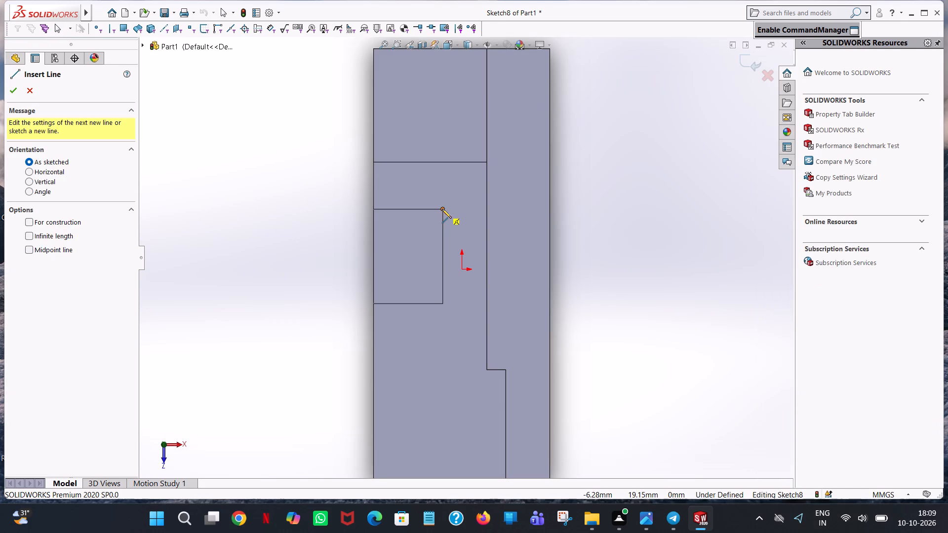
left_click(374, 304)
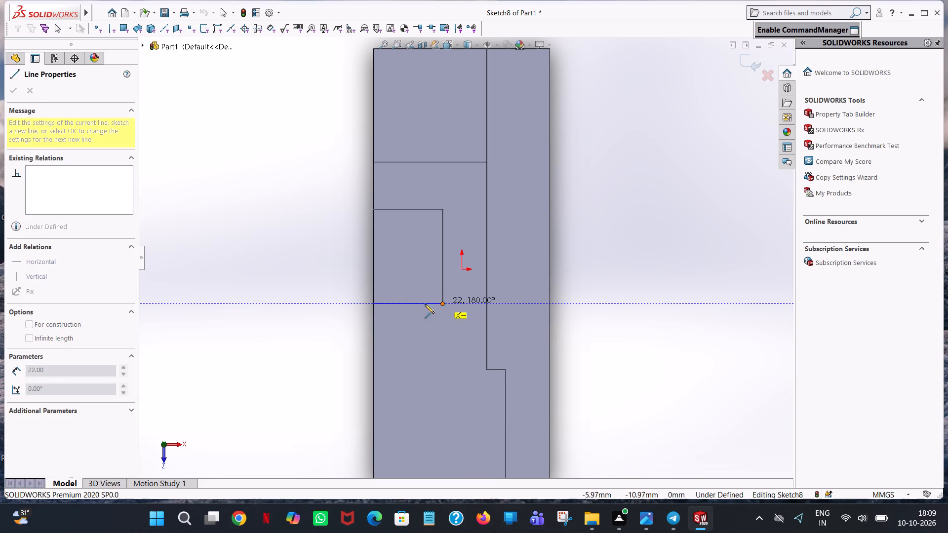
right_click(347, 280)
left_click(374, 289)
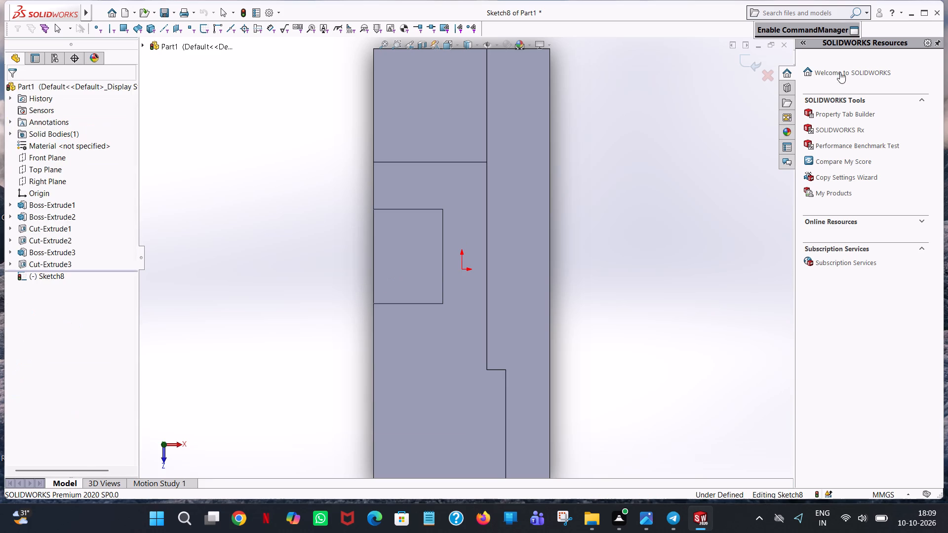
Sketch a circle of 6 mm radius centred in the rectangular pocket.
left_click(822, 78)
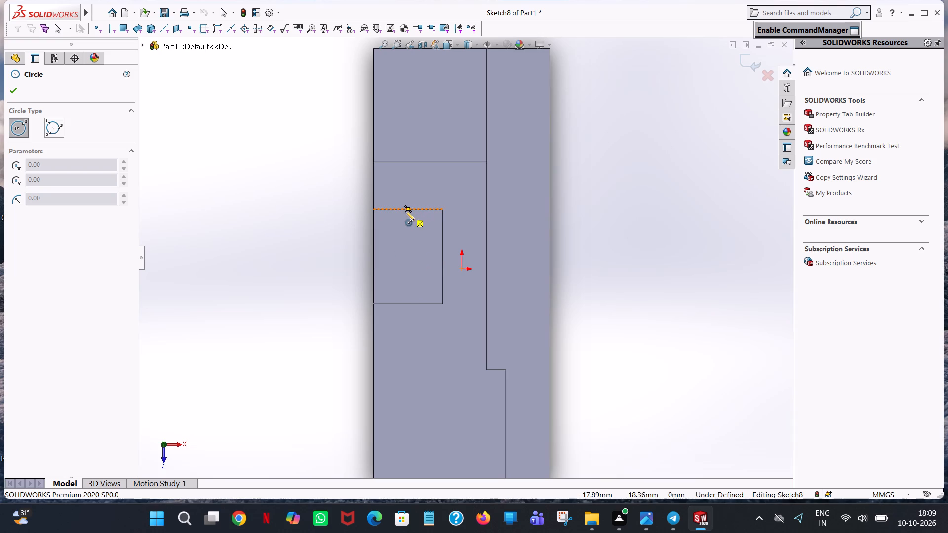
left_click(408, 257)
left_click(420, 246)
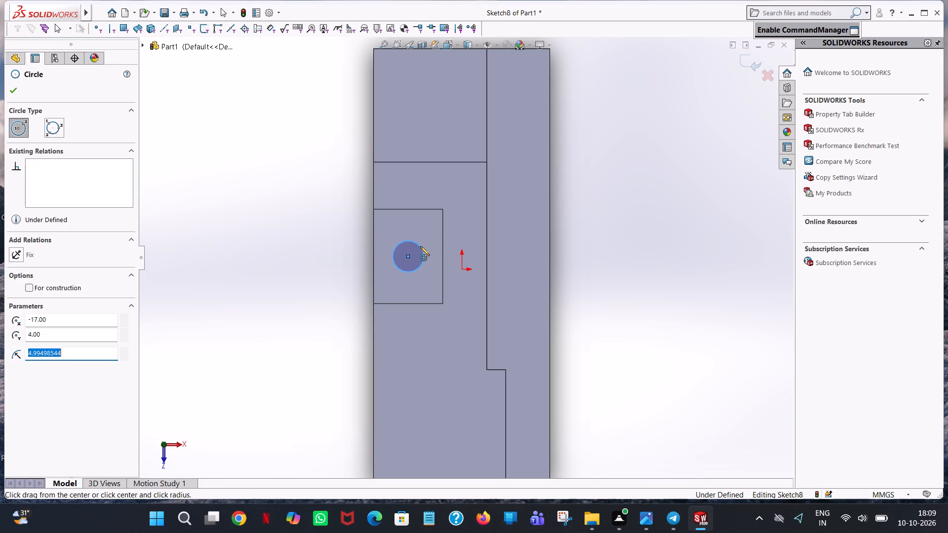
key("6")
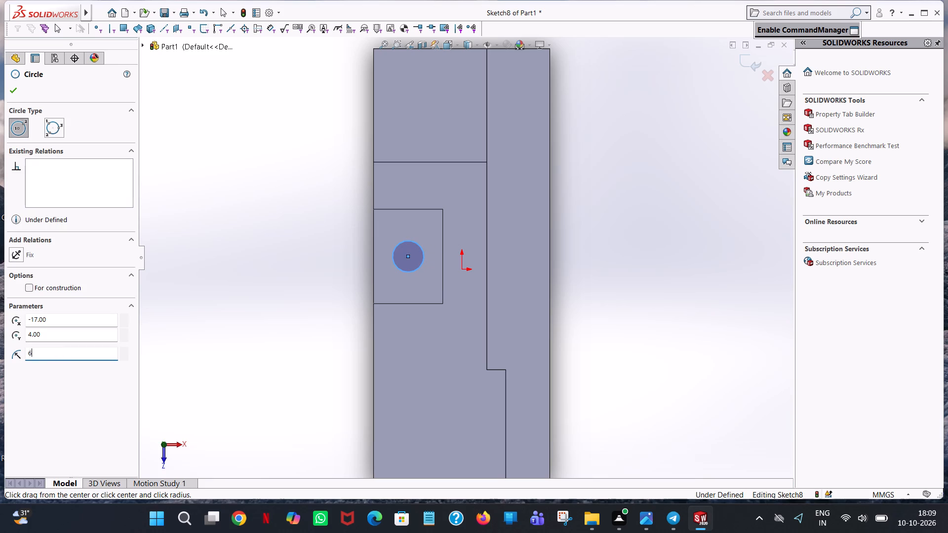
key("Return")
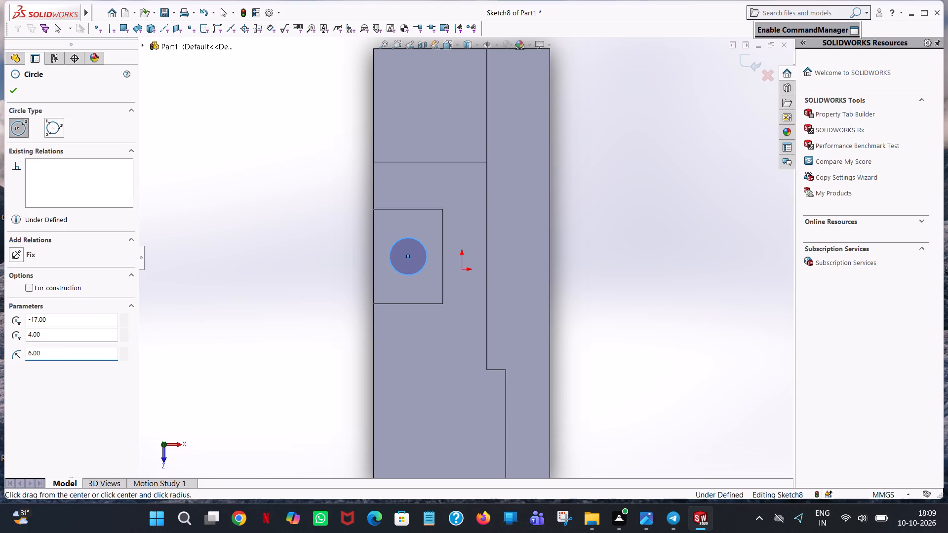
left_click(8, 90)
Cut-extrude the circle as a 65 mm blind cut down through the pocket floor and base.
middle_click_drag(587, 288, 646, 195)
scroll(639, 206, "up", 1)
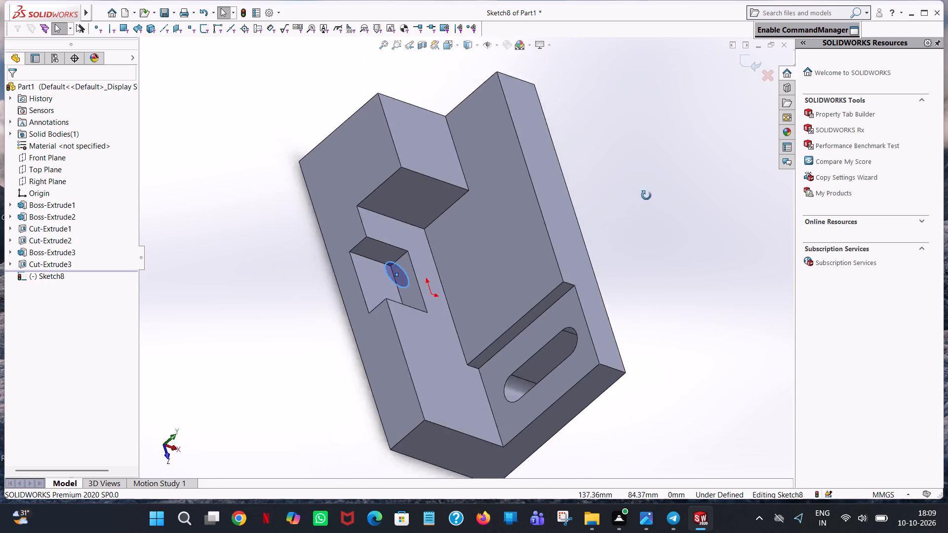
middle_click_drag(646, 195, 694, 236)
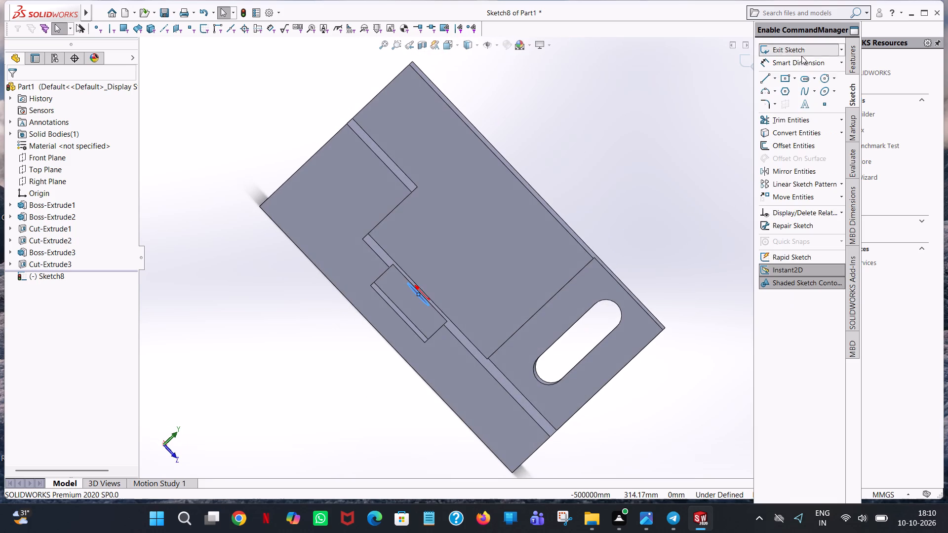
left_click(851, 68)
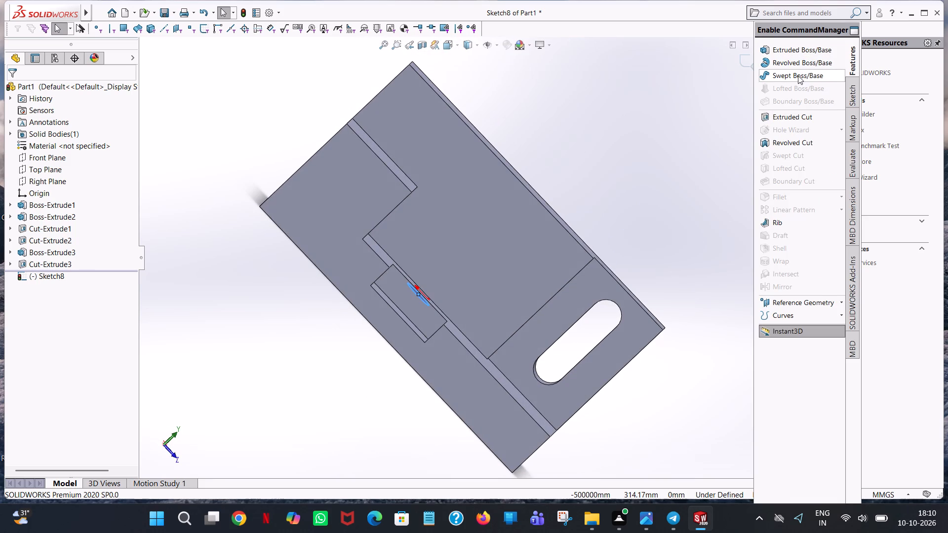
left_click(781, 122)
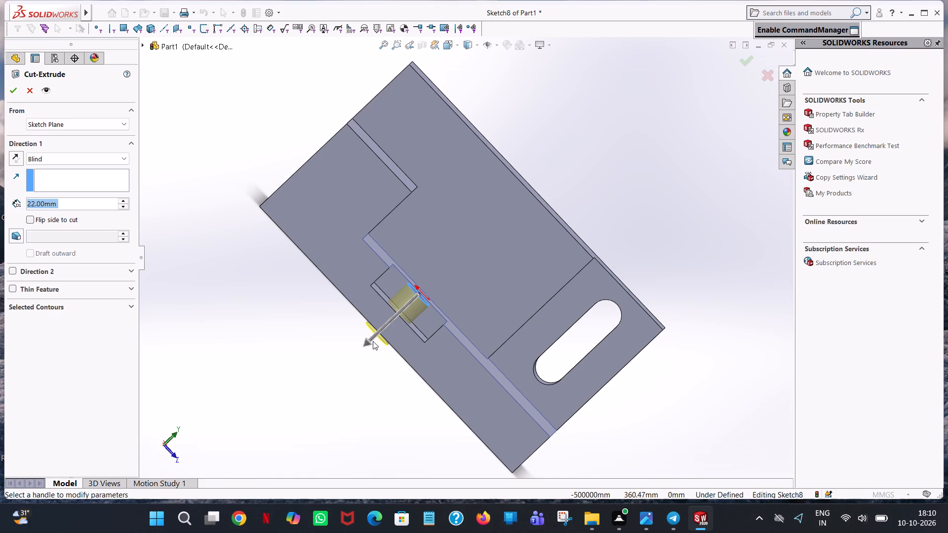
left_click_drag(365, 343, 260, 373)
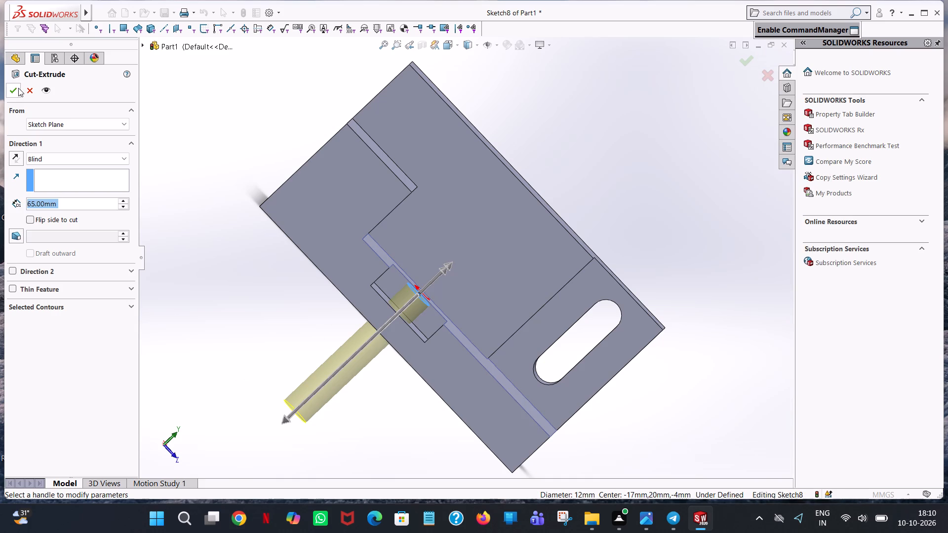
left_click(18, 88)
left_click(668, 228)
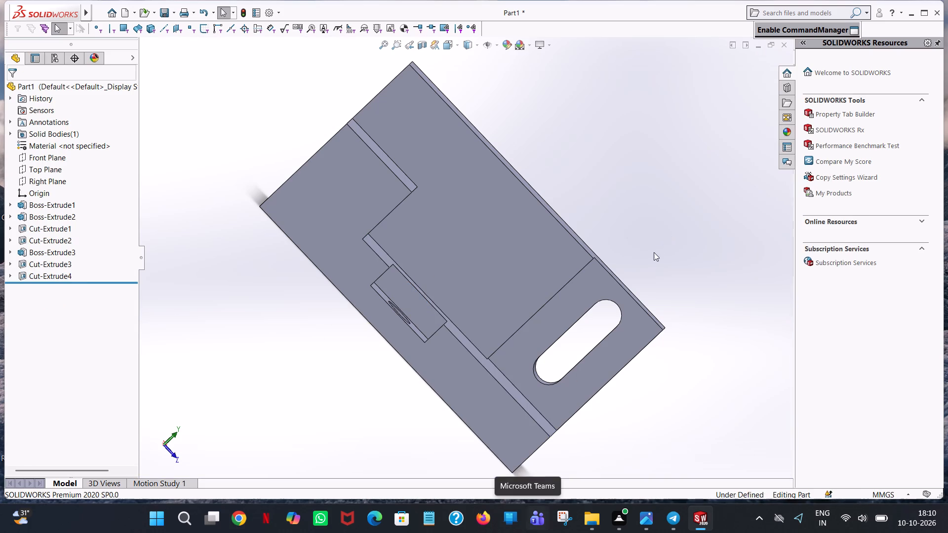
Examine the pocket and its round hole from several angles.
middle_click_drag(651, 254, 568, 307)
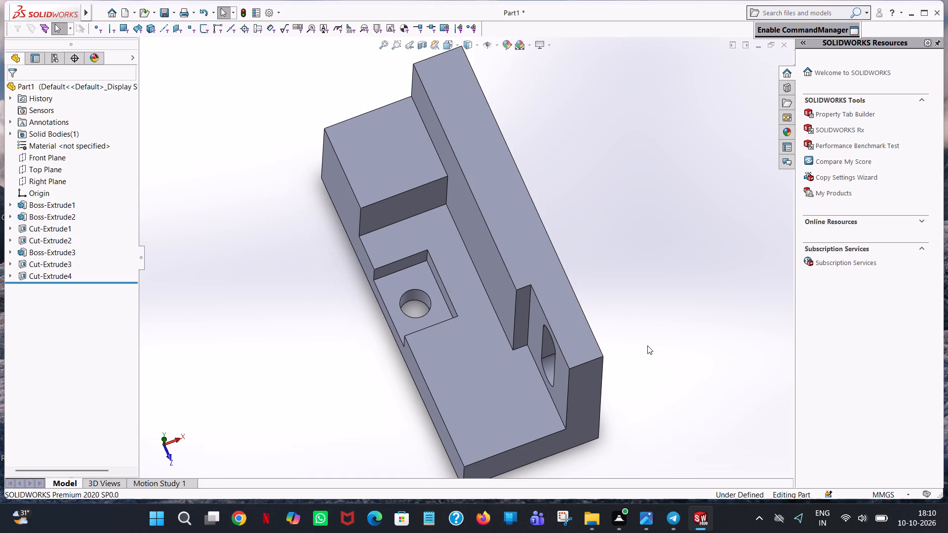
middle_click_drag(647, 345, 752, 274)
scroll(668, 257, "up", 1)
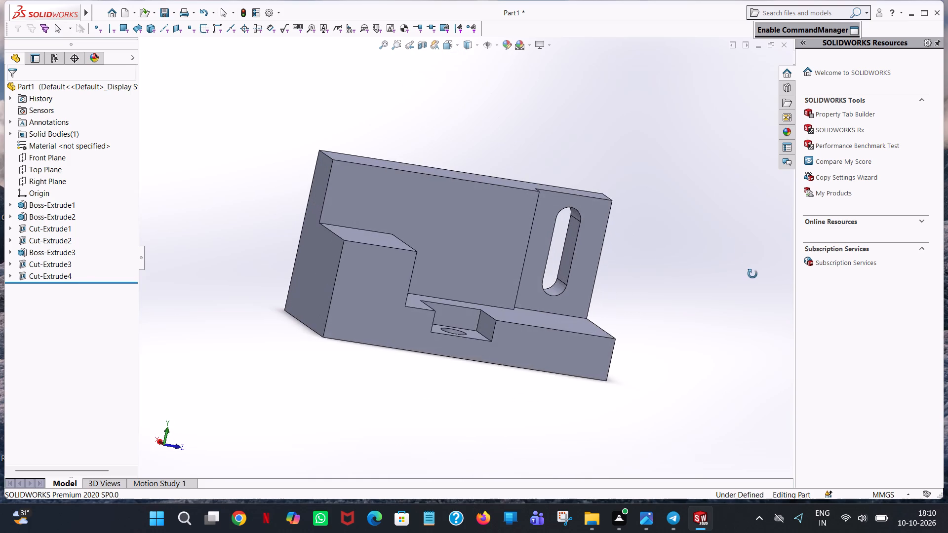
middle_click_drag(752, 274, 753, 275)
scroll(753, 275, "down", 1)
scroll(753, 275, "up", 1)
scroll(571, 304, "up", 1)
scroll(546, 284, "down", 1)
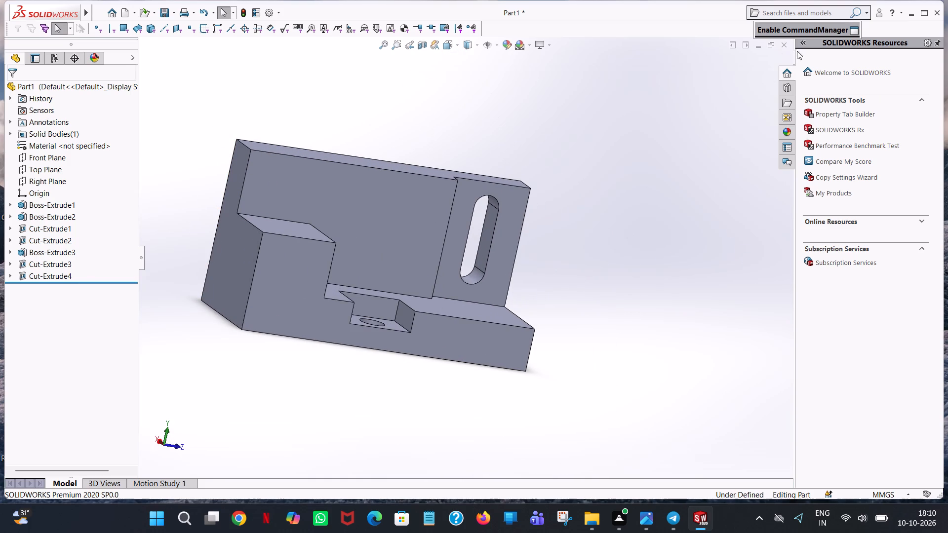
Start an extruded-cut sketch on the upright wall's front face, orient the view square to it and maximize the window.
left_click(794, 114)
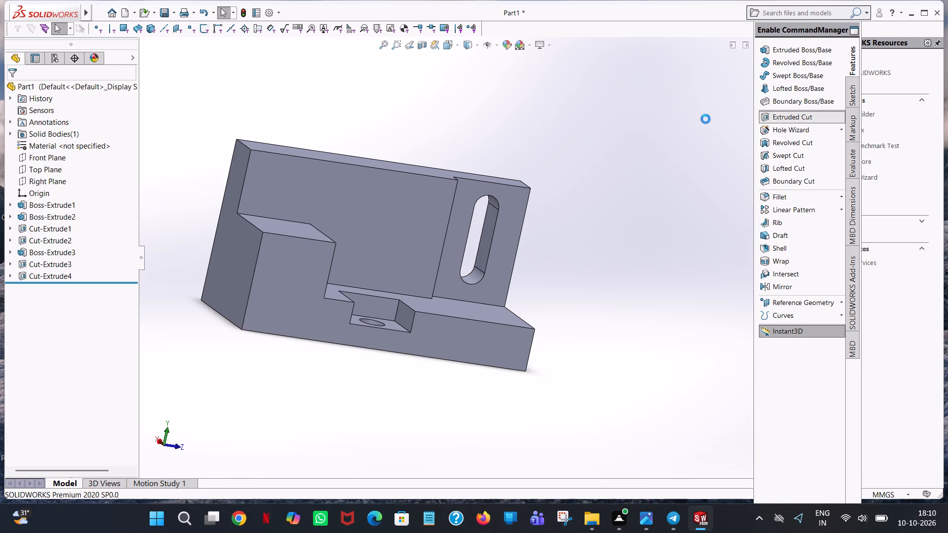
left_click(254, 206)
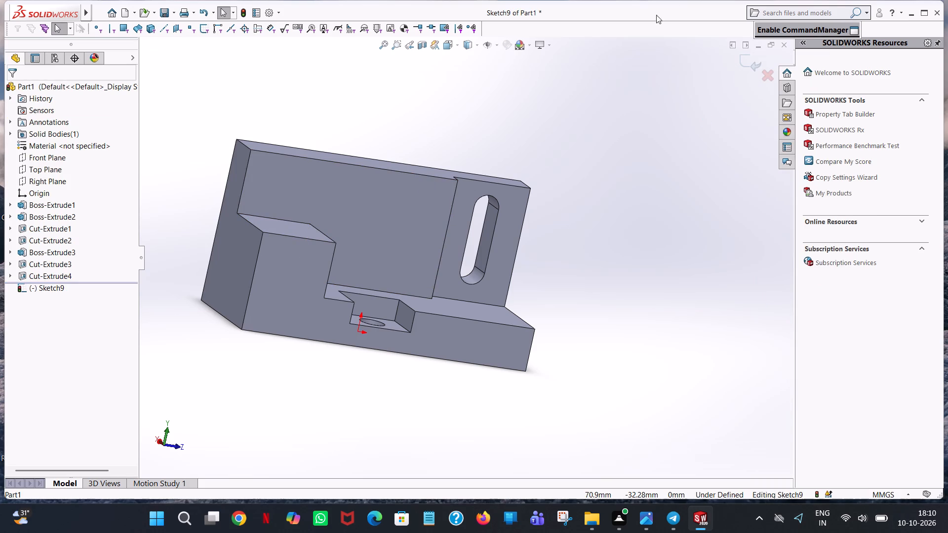
left_click(456, 40)
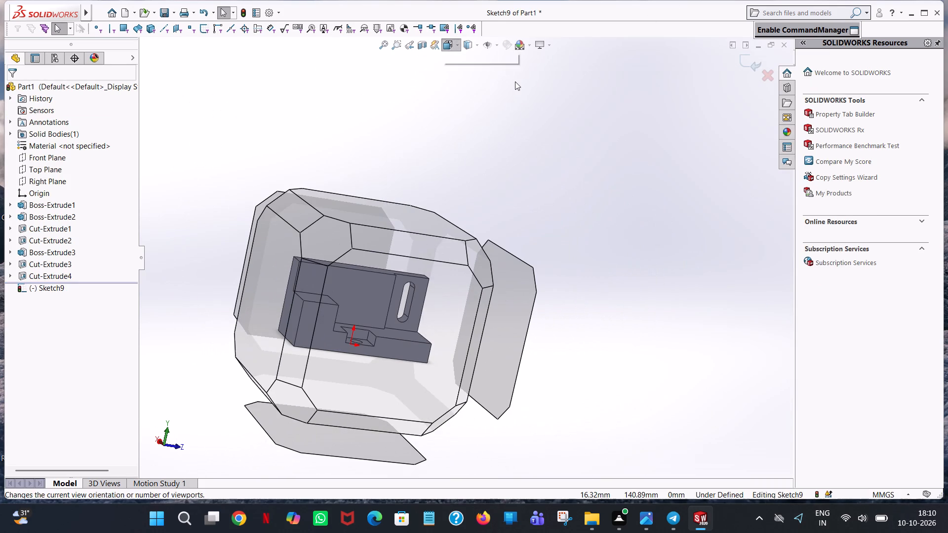
left_click(506, 102)
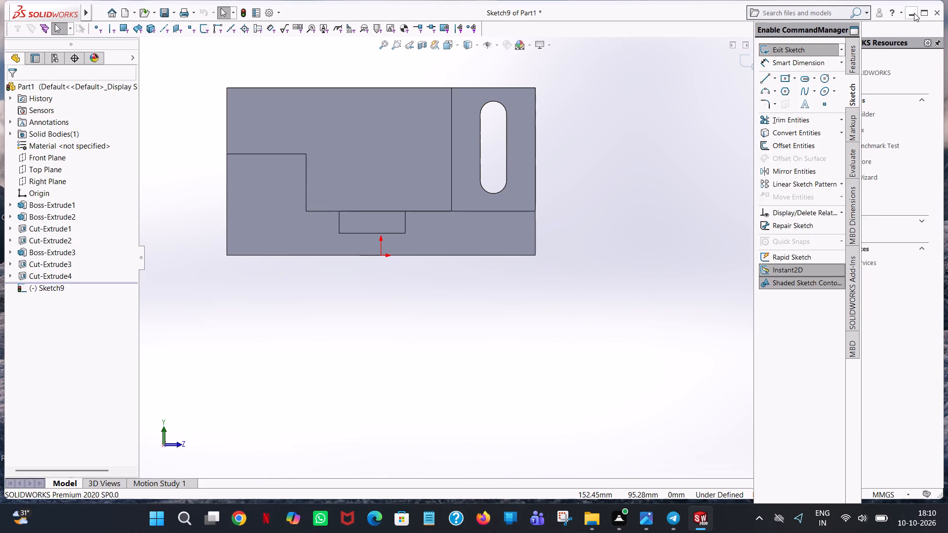
left_click(921, 11)
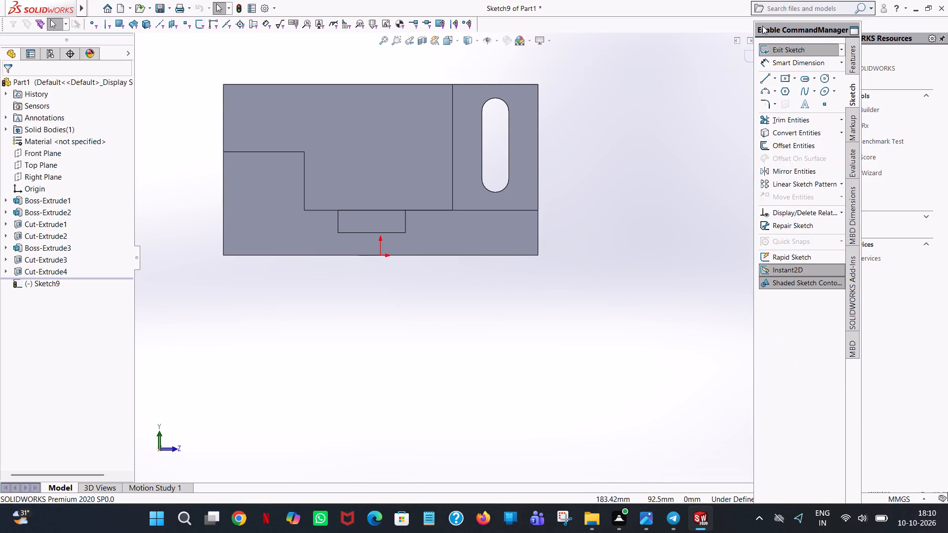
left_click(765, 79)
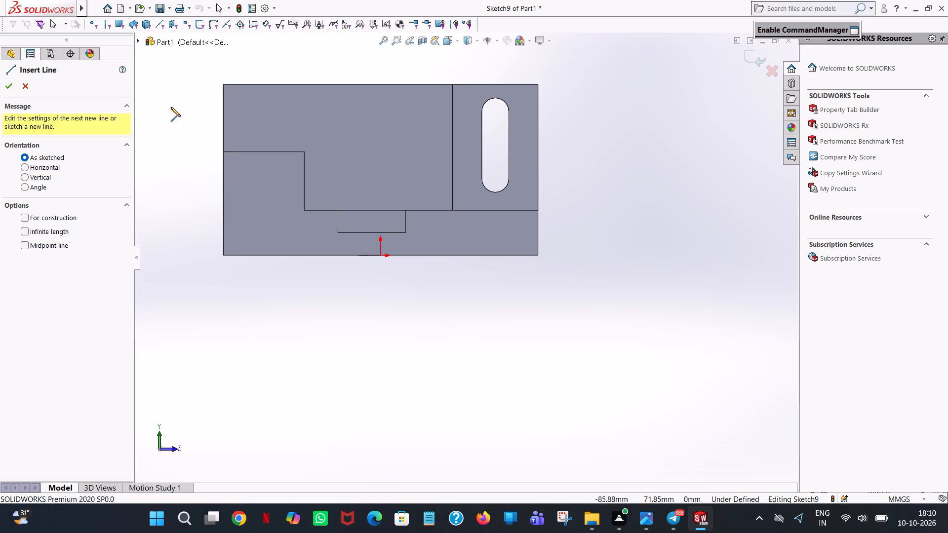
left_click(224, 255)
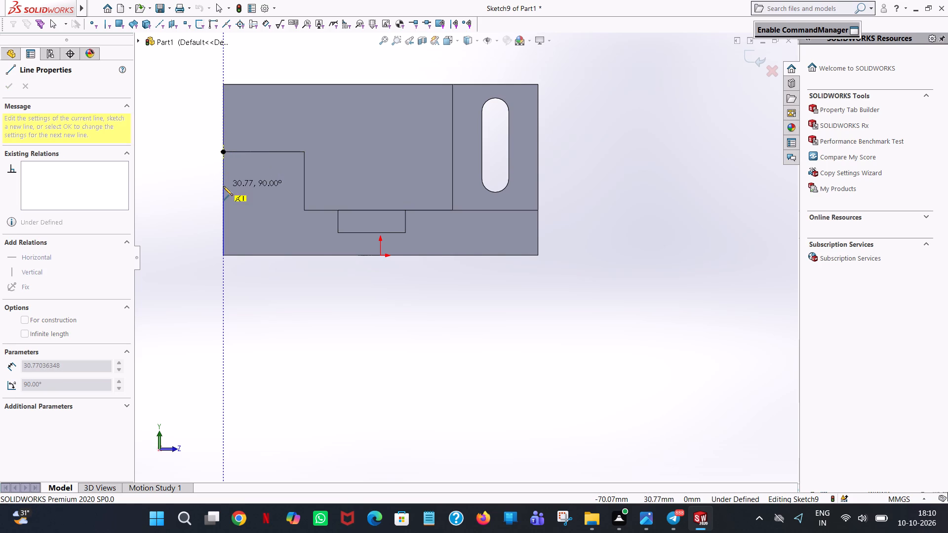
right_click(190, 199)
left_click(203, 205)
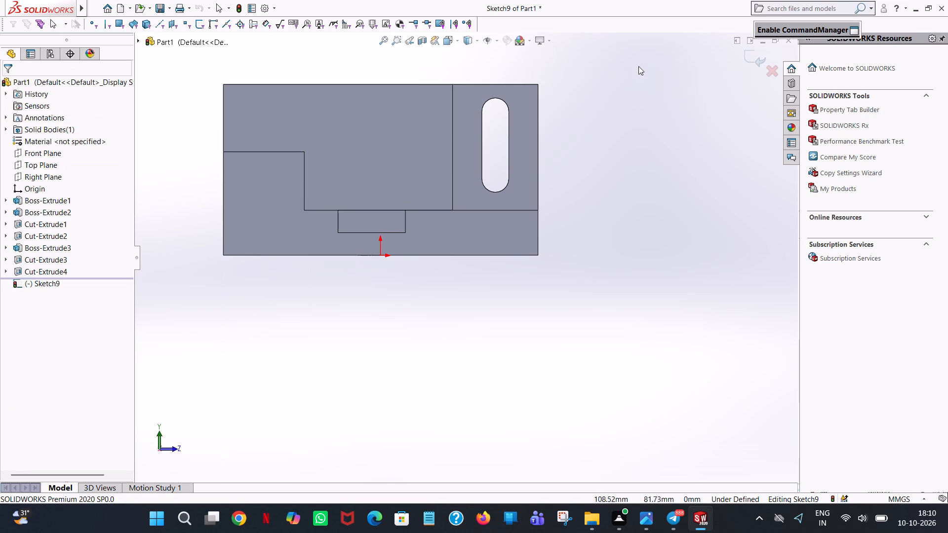
Sketch a closed 10 mm wide, 20 mm high line profile in the wall's top corner, starting 10 mm above the corner block.
left_click(766, 77)
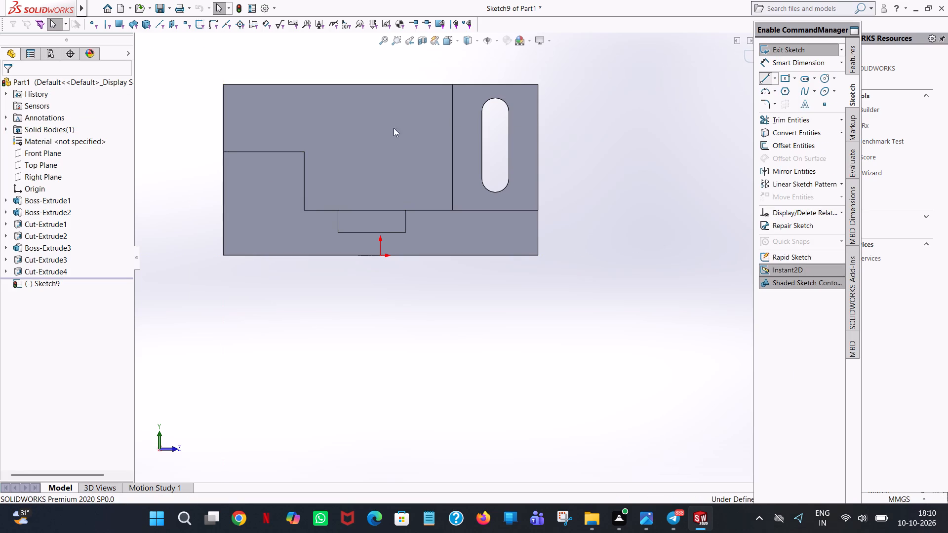
left_click(225, 152)
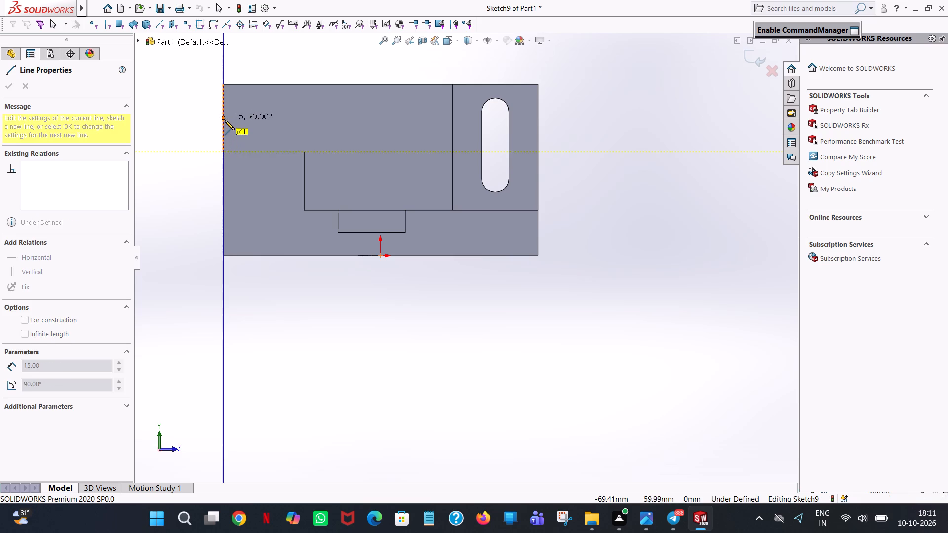
left_click(225, 128)
type("10")
key("Return")
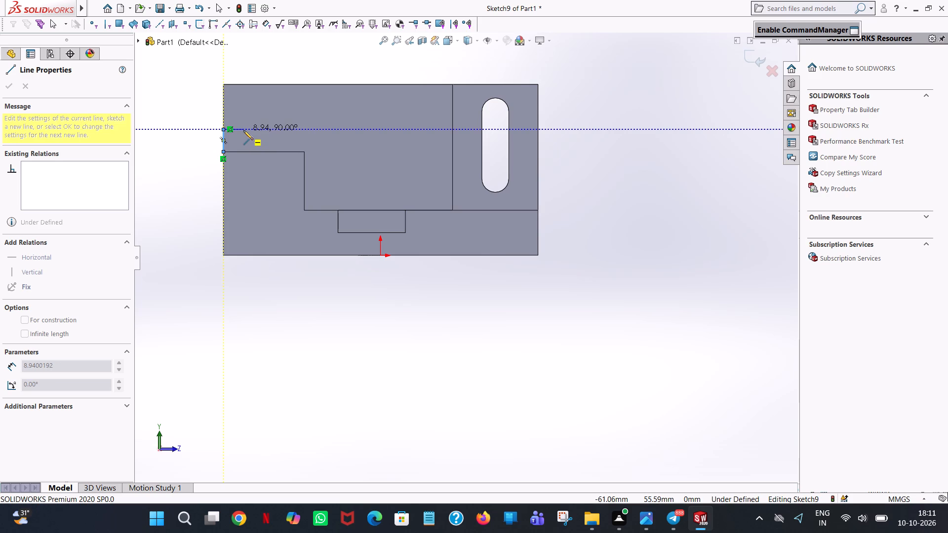
left_click(243, 130)
type("10")
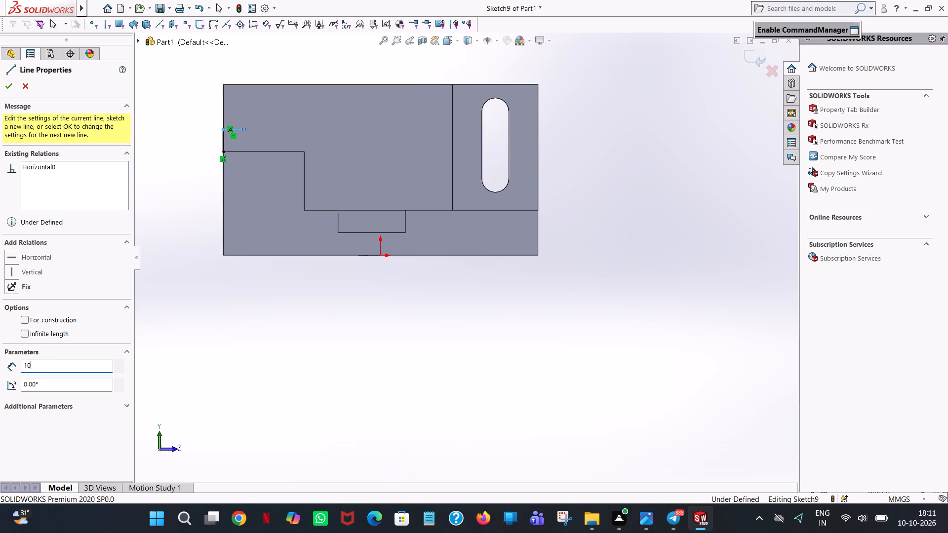
key("Return")
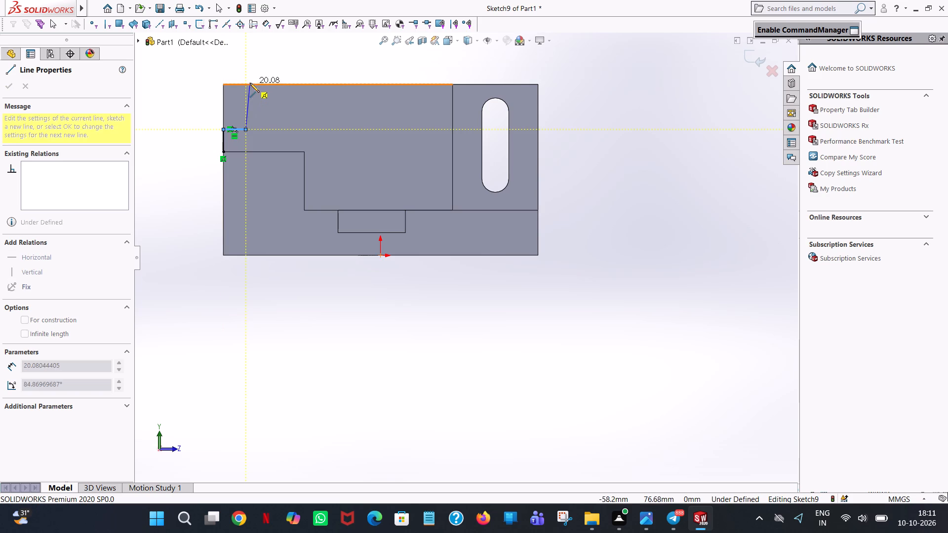
left_click(245, 84)
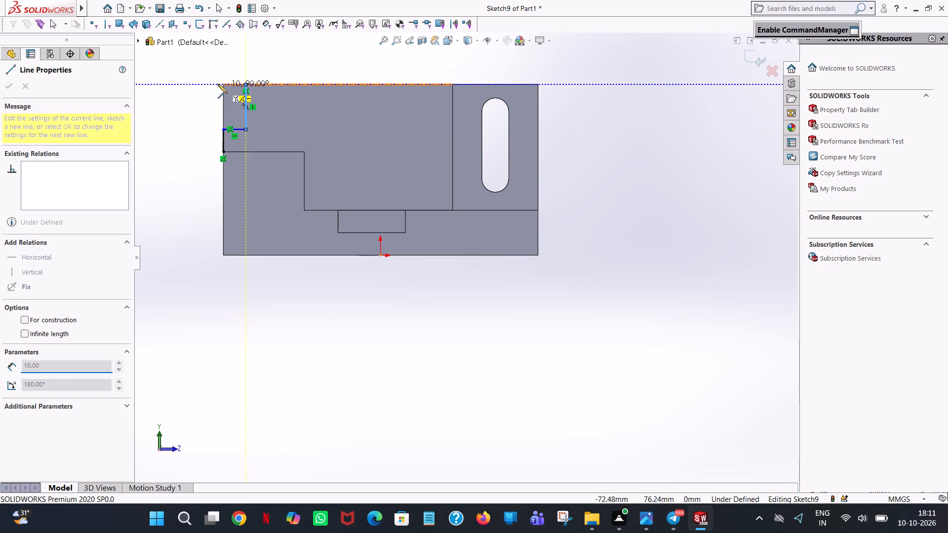
left_click(225, 83)
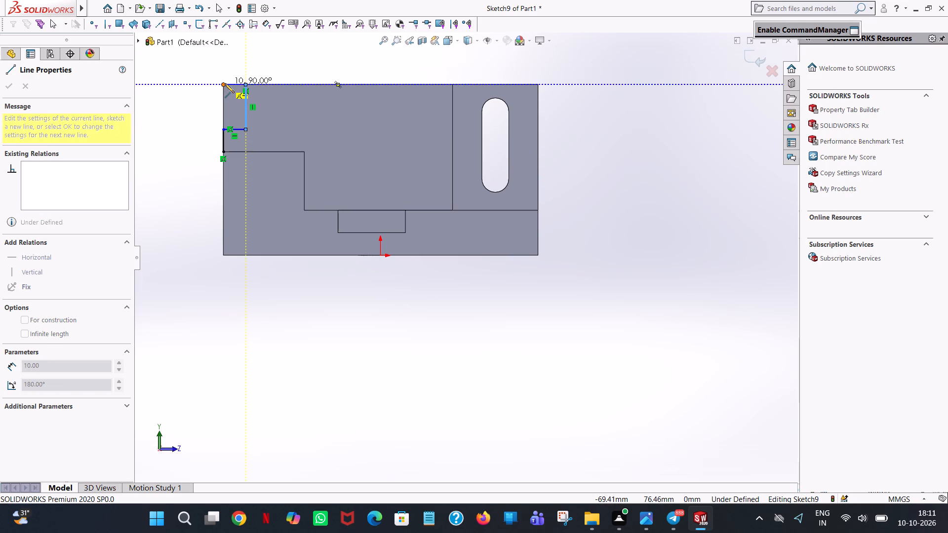
left_click(223, 129)
right_click(223, 129)
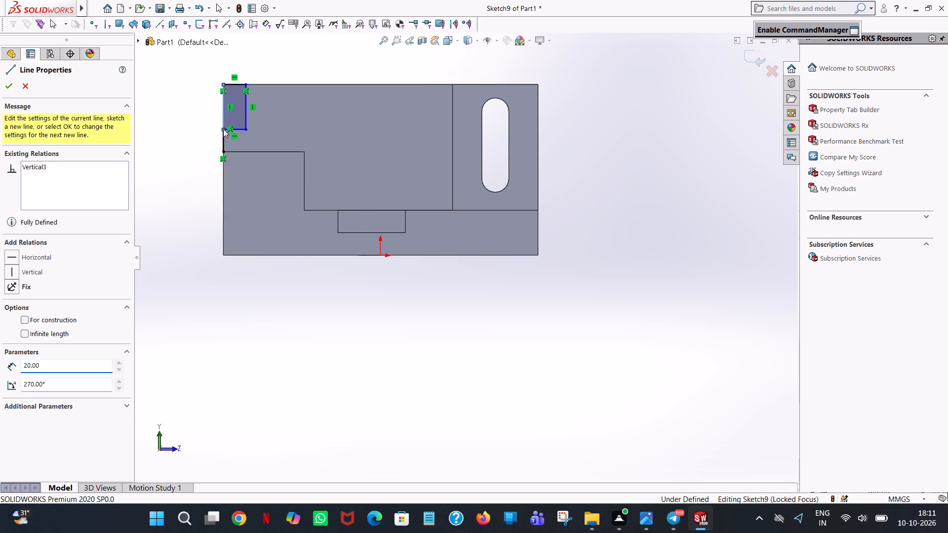
left_click(237, 135)
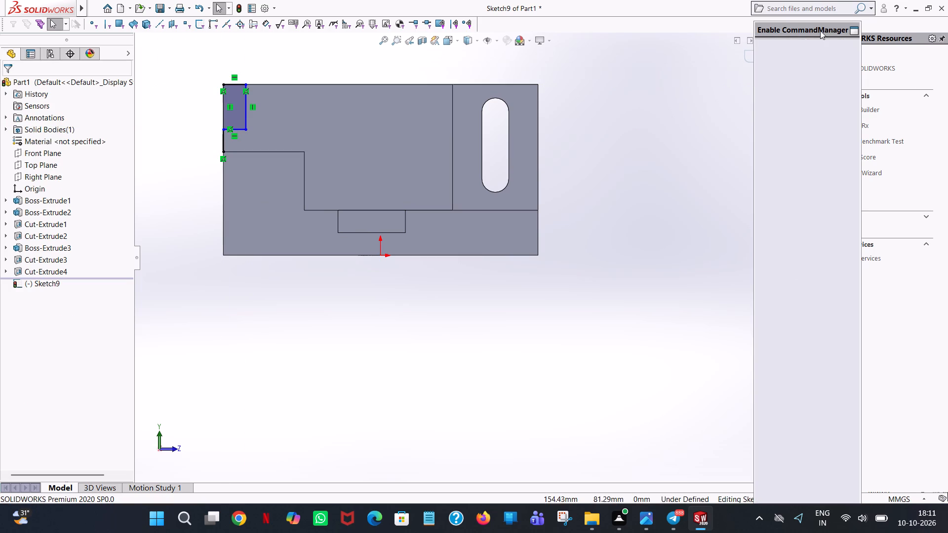
Trim the leftover 10 mm vertical line between the rectangular profile and the corner block.
left_click(788, 118)
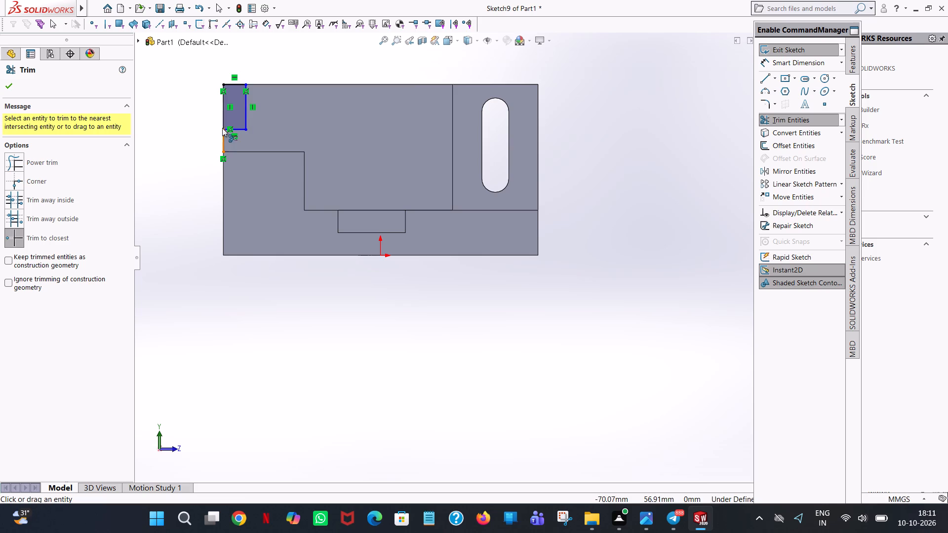
left_click(223, 142)
left_click(9, 82)
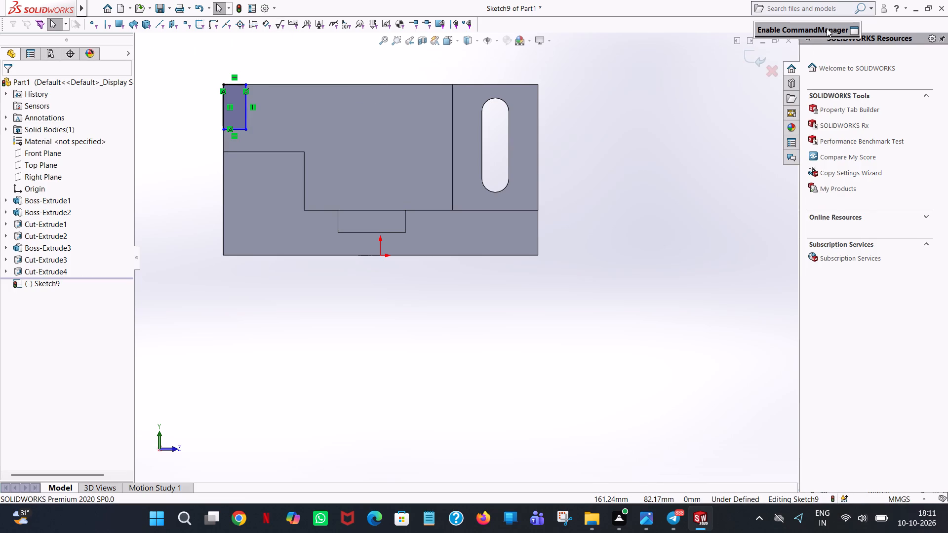
Cut-extrude the rectangular profile as a 65 mm blind cut through the upright wall.
left_click(856, 67)
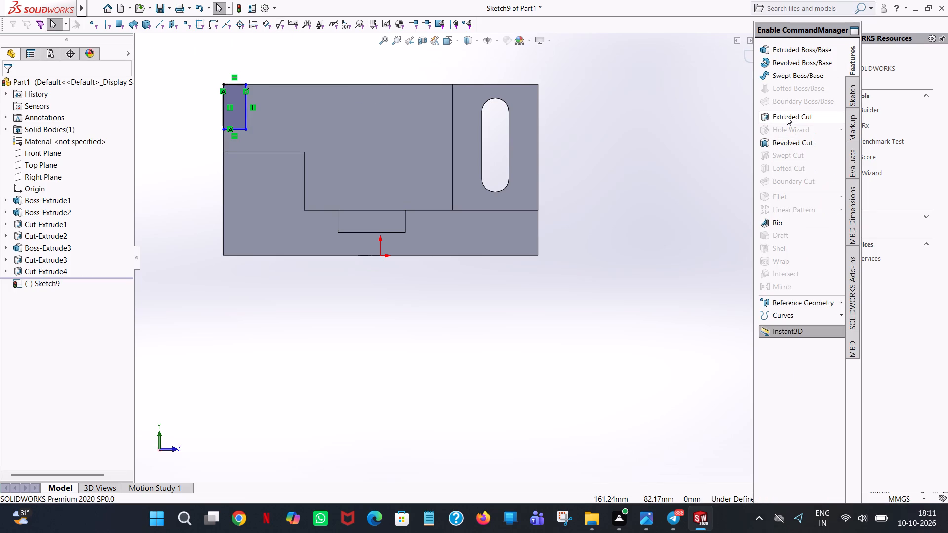
left_click(787, 116)
scroll(552, 82, "up", 1)
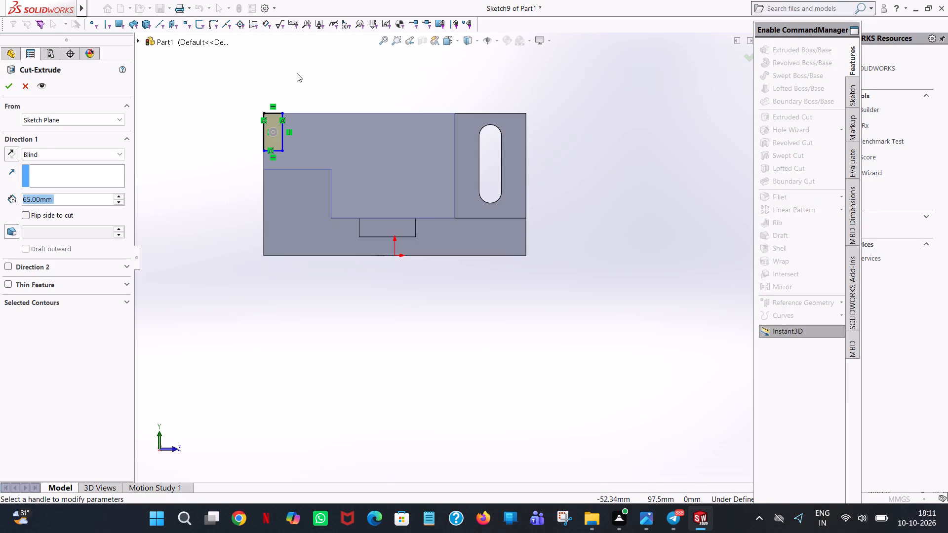
middle_click_drag(297, 73, 400, 111)
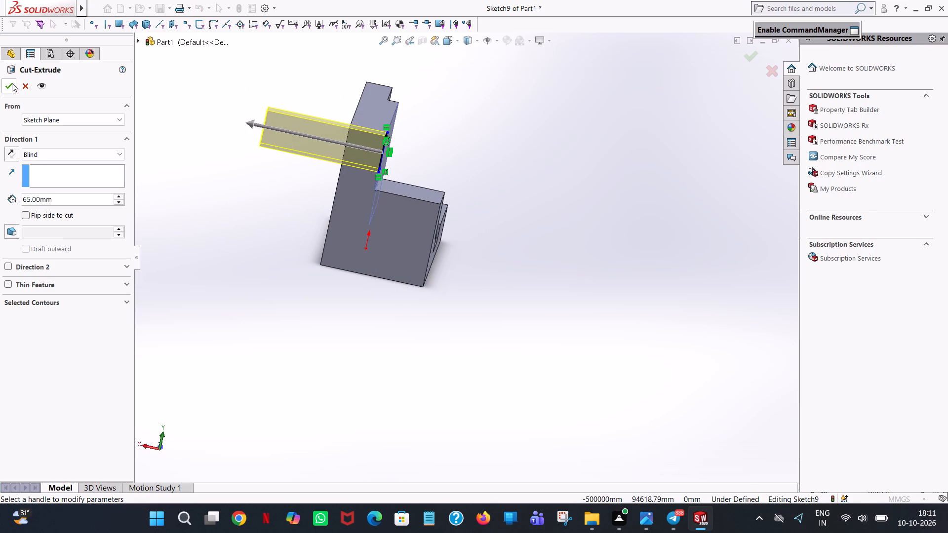
left_click(12, 83)
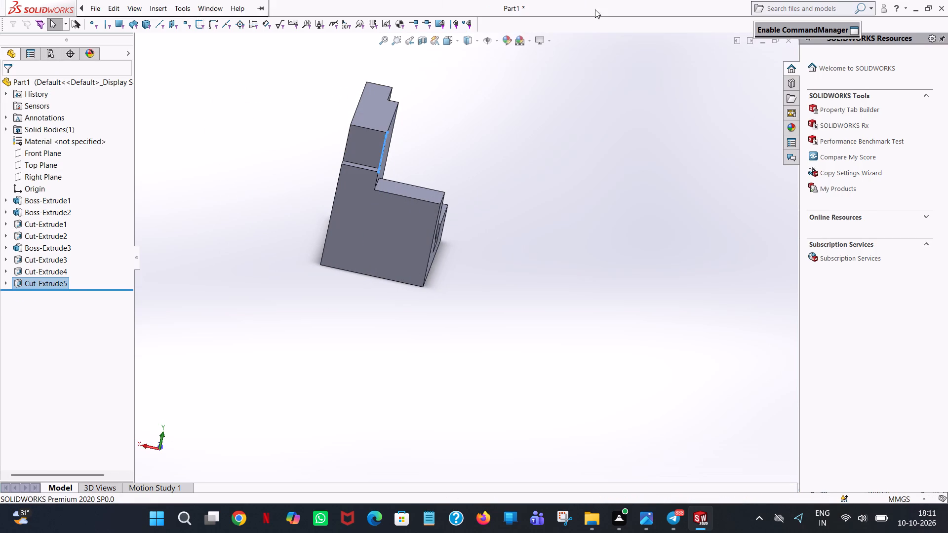
Examine the bracket and the new corner notch in the upright wall from several angles.
left_click(593, 254)
scroll(600, 253, "up", 2)
middle_click_drag(600, 253, 474, 201)
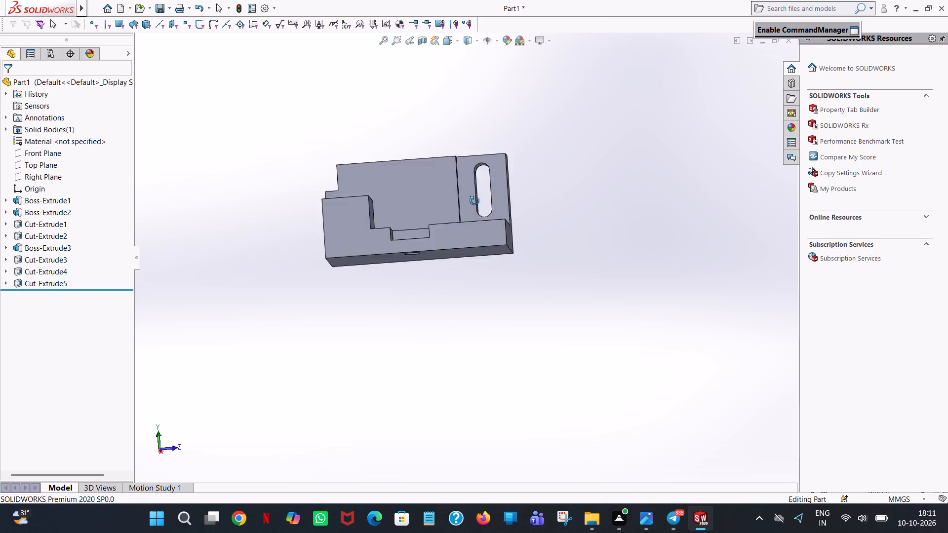
middle_click_drag(474, 201, 395, 207)
scroll(395, 207, "up", 1)
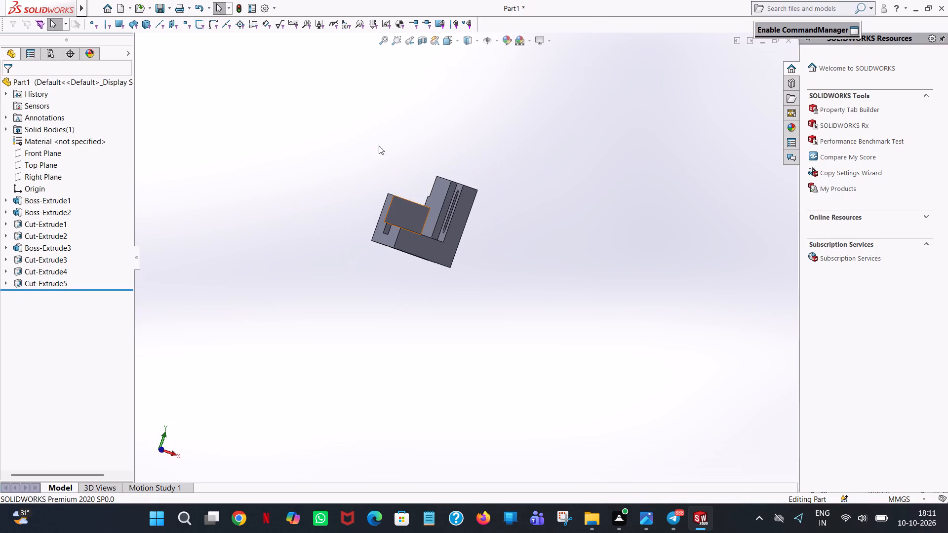
middle_click_drag(540, 179, 577, 222)
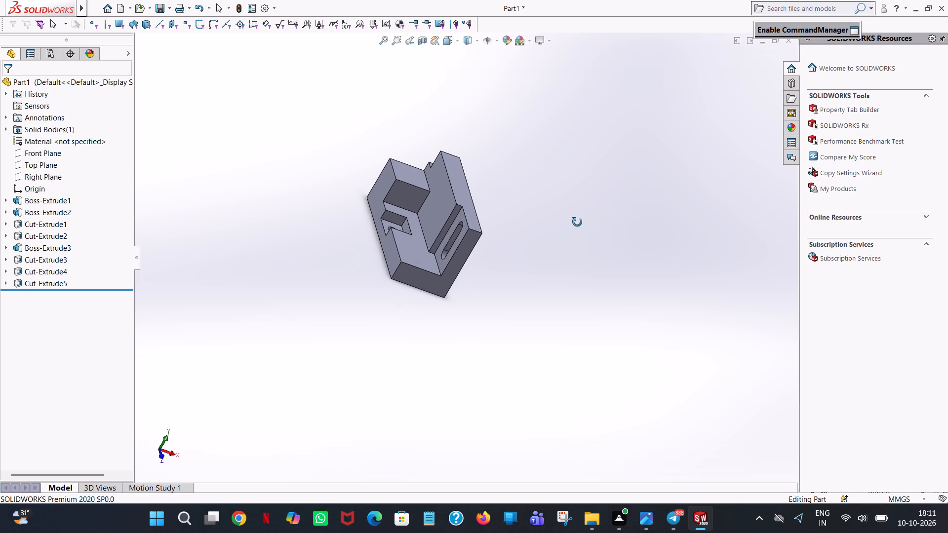
middle_click_drag(577, 222, 614, 380)
scroll(579, 311, "up", 1)
scroll(443, 154, "down", 2)
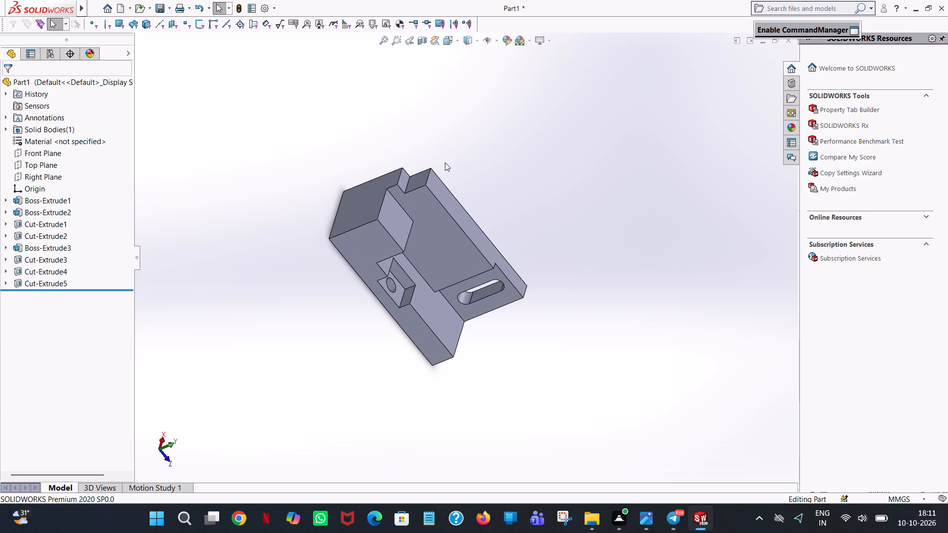
scroll(445, 162, "down", 1)
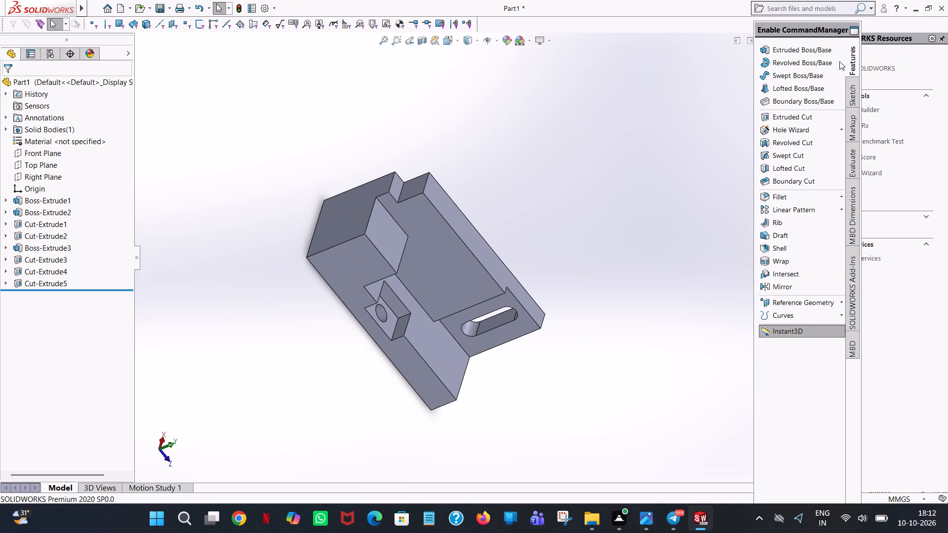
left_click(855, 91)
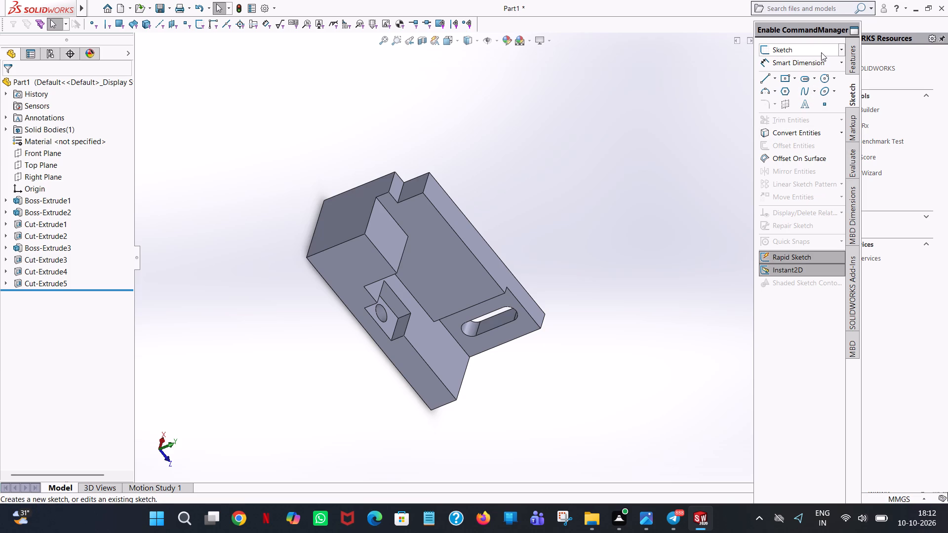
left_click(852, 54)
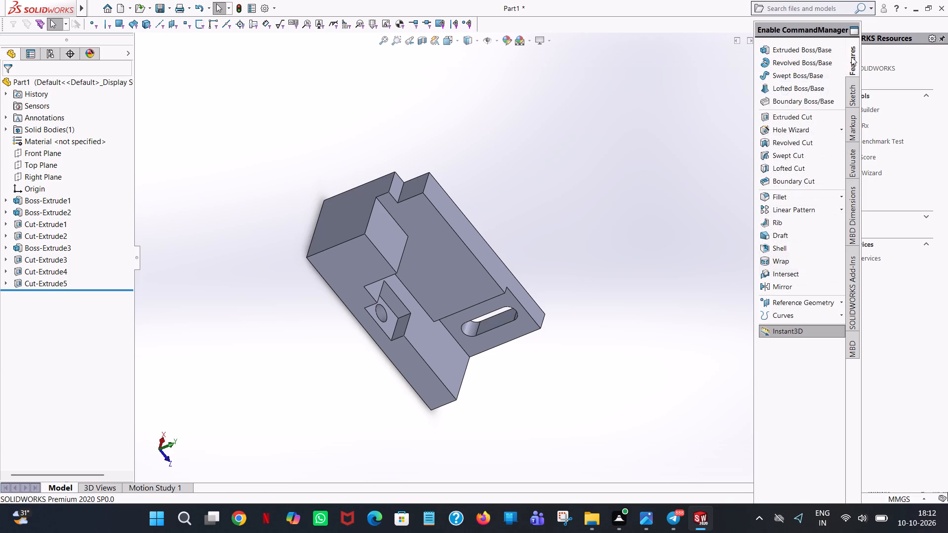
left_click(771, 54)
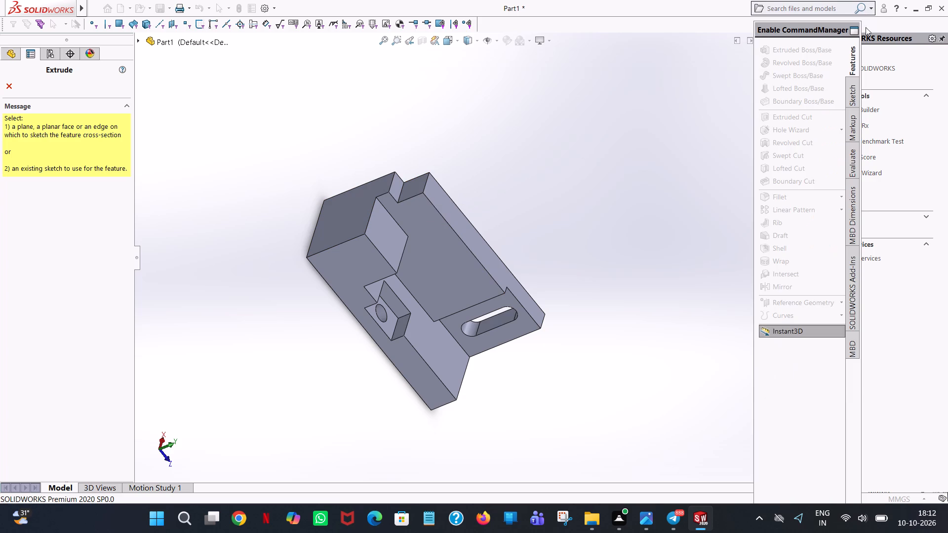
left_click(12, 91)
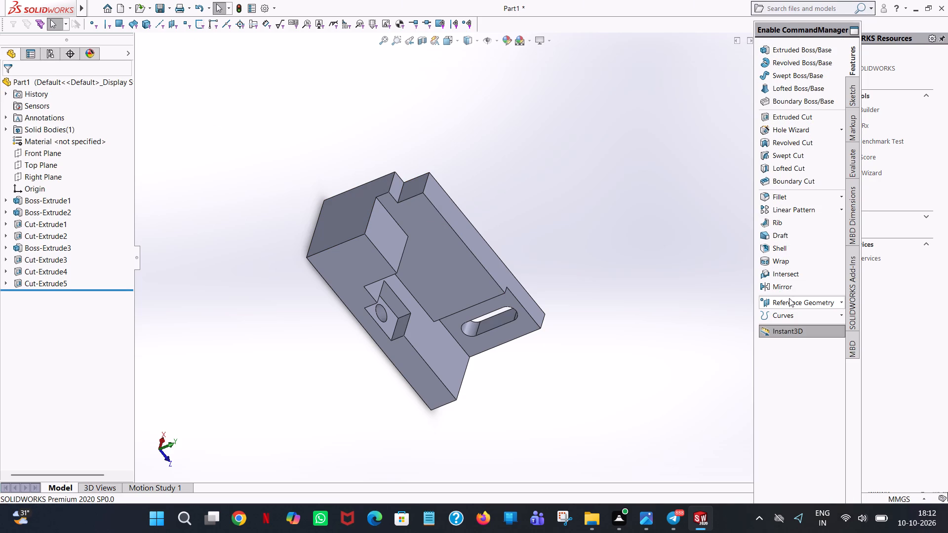
Add a 5 mm symmetric distance-distance chamfer to the vertical edge where the corner notch meets the upright wall's front face.
left_click(841, 198)
left_click(868, 211)
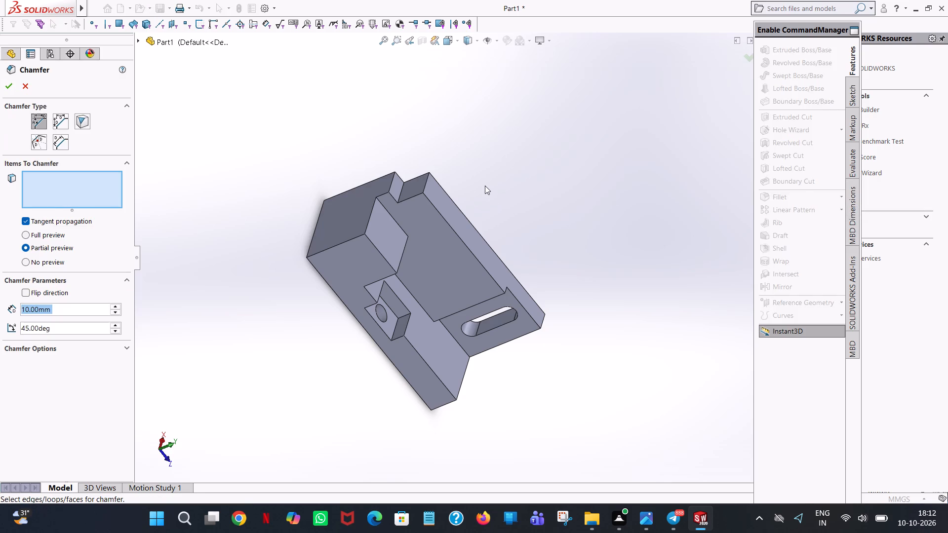
middle_click_drag(485, 185, 496, 218)
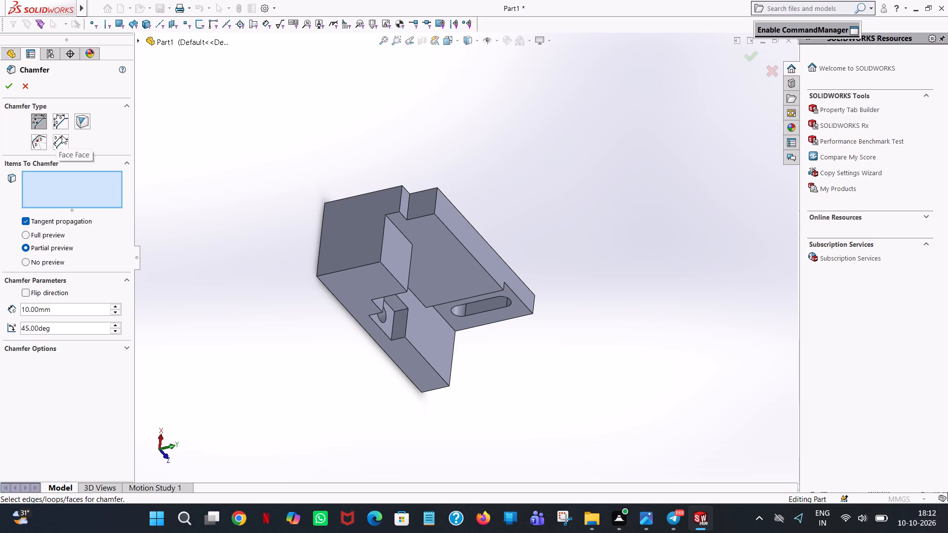
left_click(57, 123)
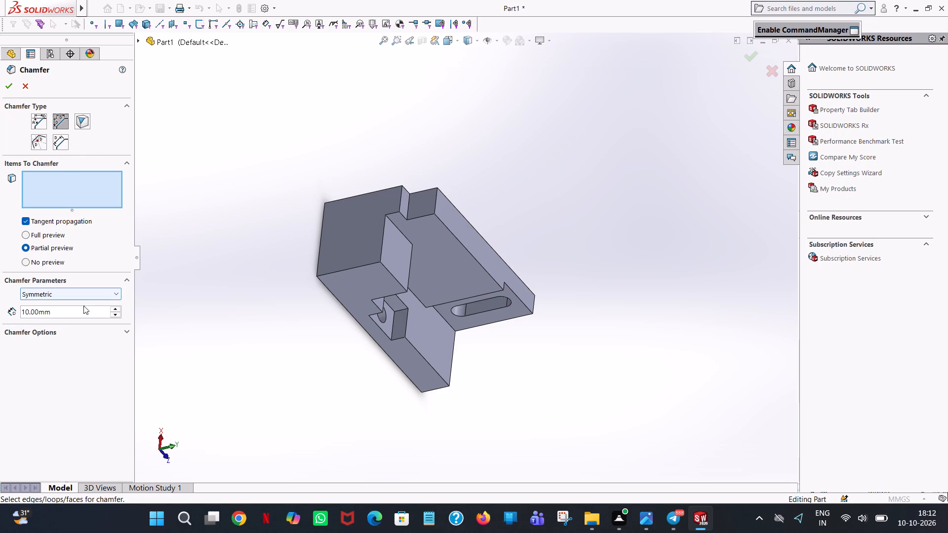
double_click(84, 311)
key("5")
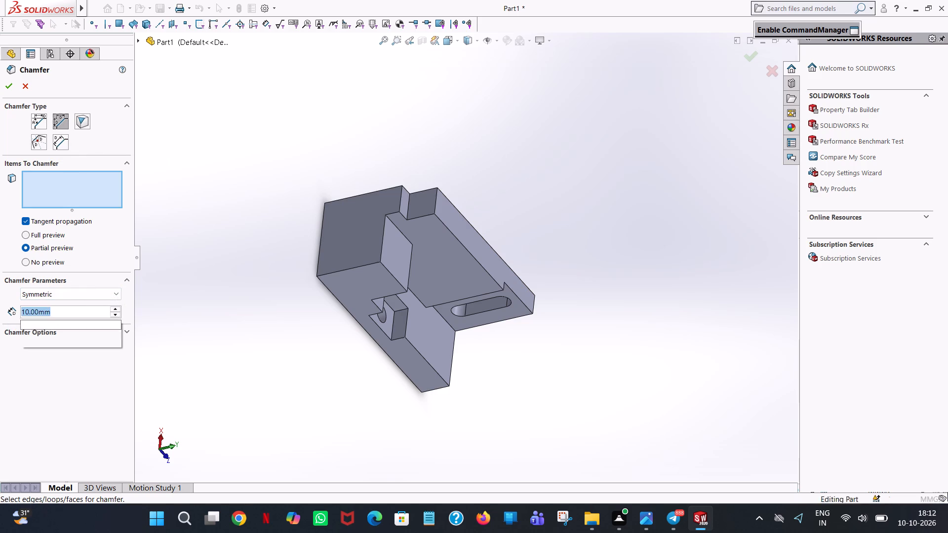
left_click(277, 150)
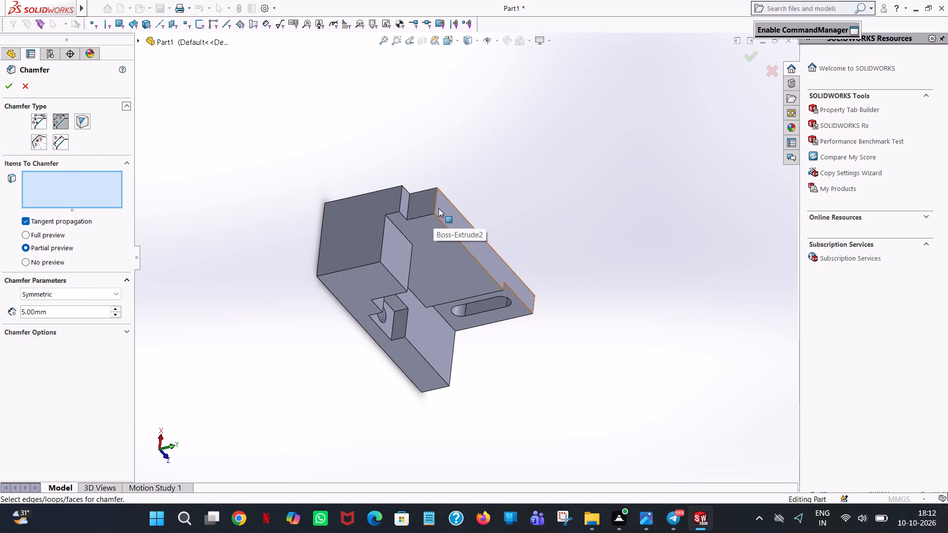
scroll(438, 208, "up", 1)
middle_click_drag(438, 207, 377, 216)
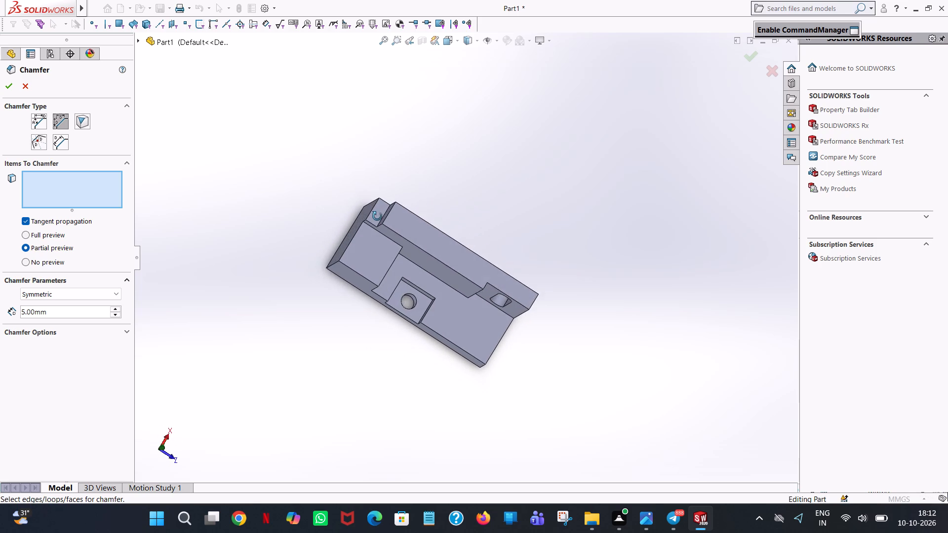
middle_click_drag(377, 216, 377, 217)
scroll(393, 234, "down", 6)
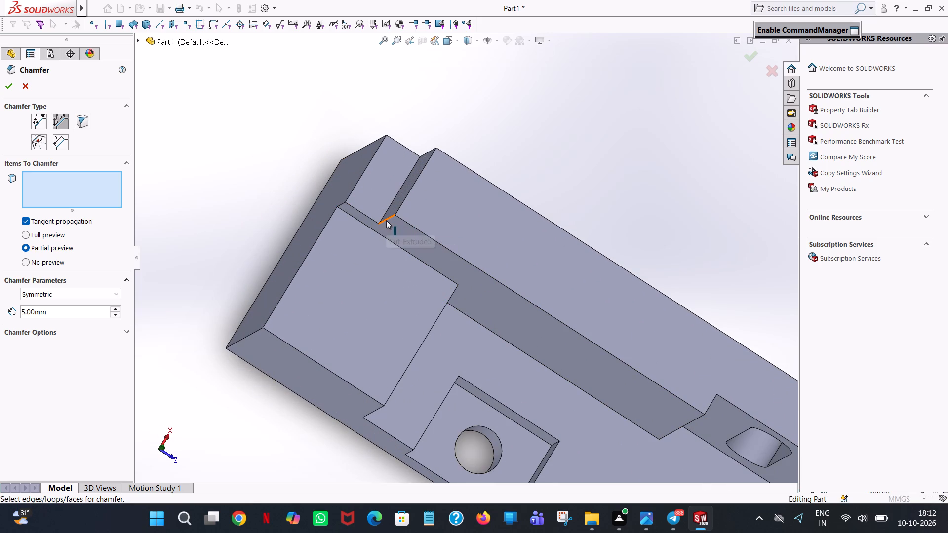
left_click(386, 220)
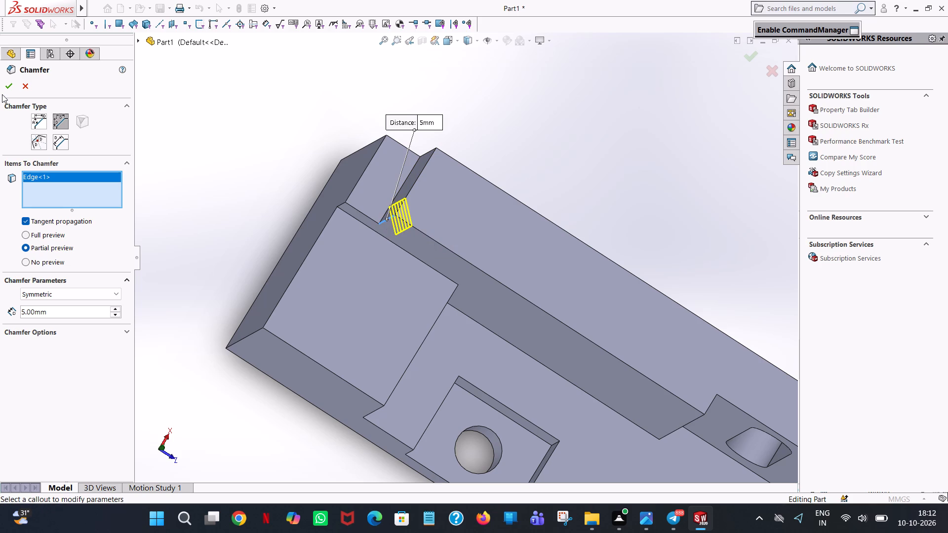
left_click(11, 83)
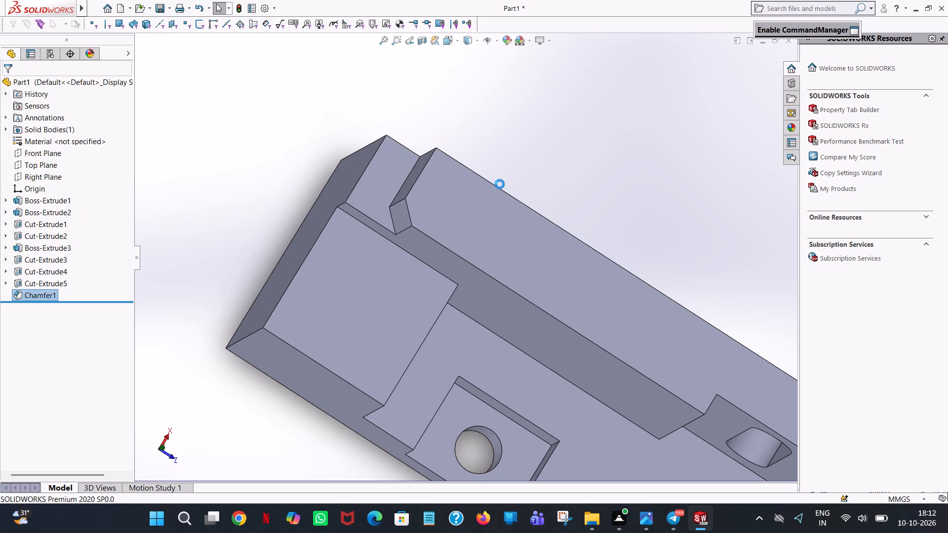
Add a 5 mm, 45° angle-distance chamfer to the vertical edge where the corner notch meets the upright wall's back face.
middle_click_drag(479, 170, 490, 221)
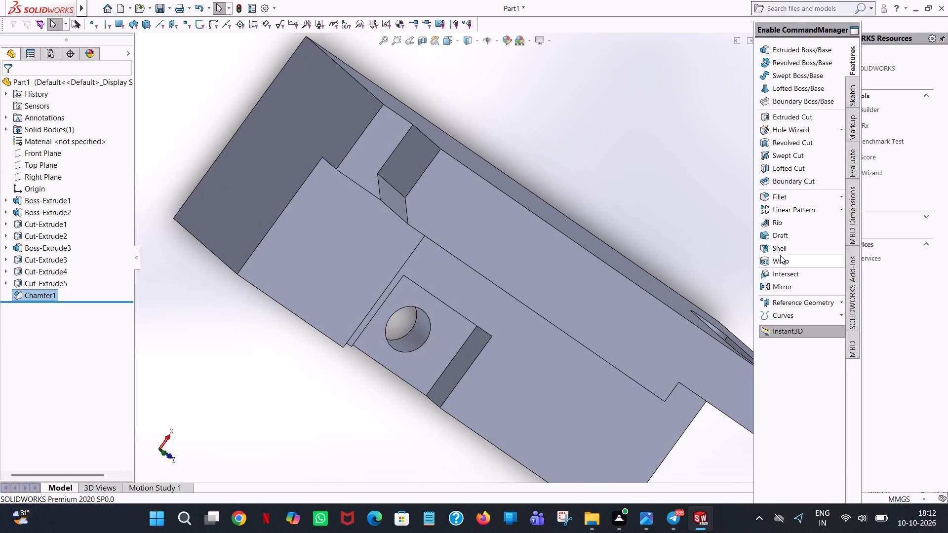
left_click(840, 199)
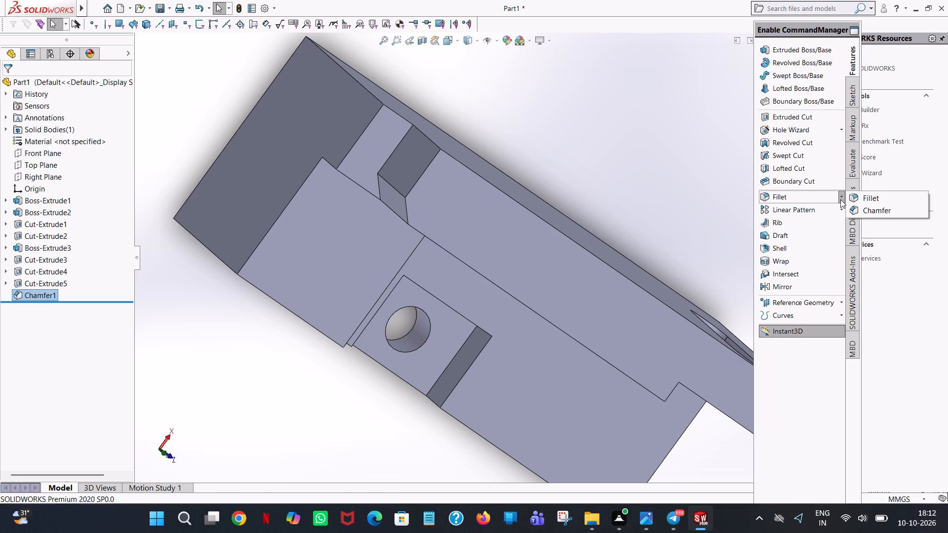
left_click(857, 211)
middle_click_drag(460, 85, 470, 135)
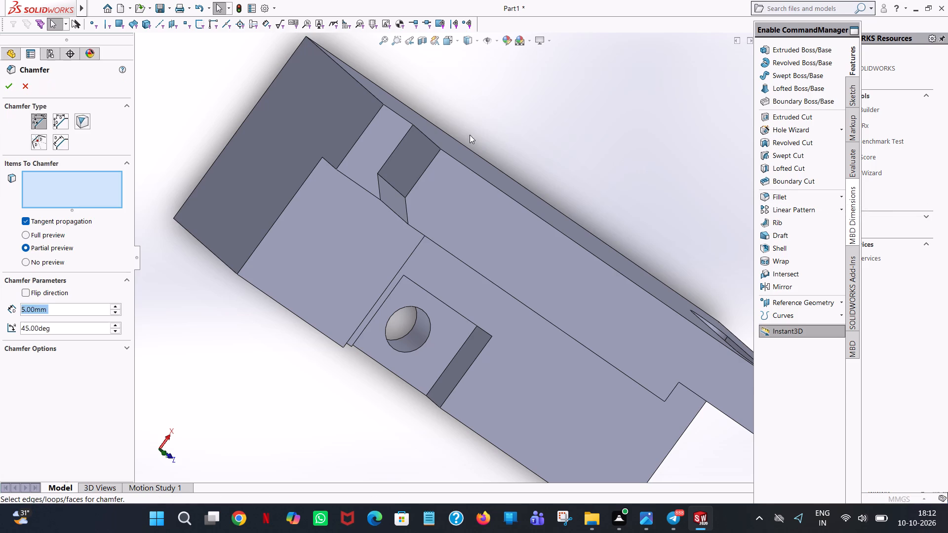
middle_click_drag(470, 135, 474, 151)
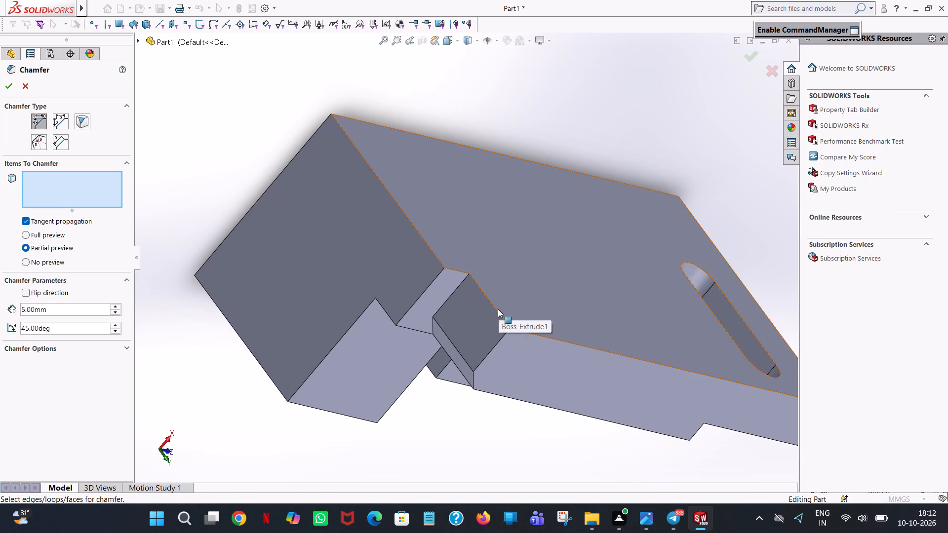
left_click(497, 312)
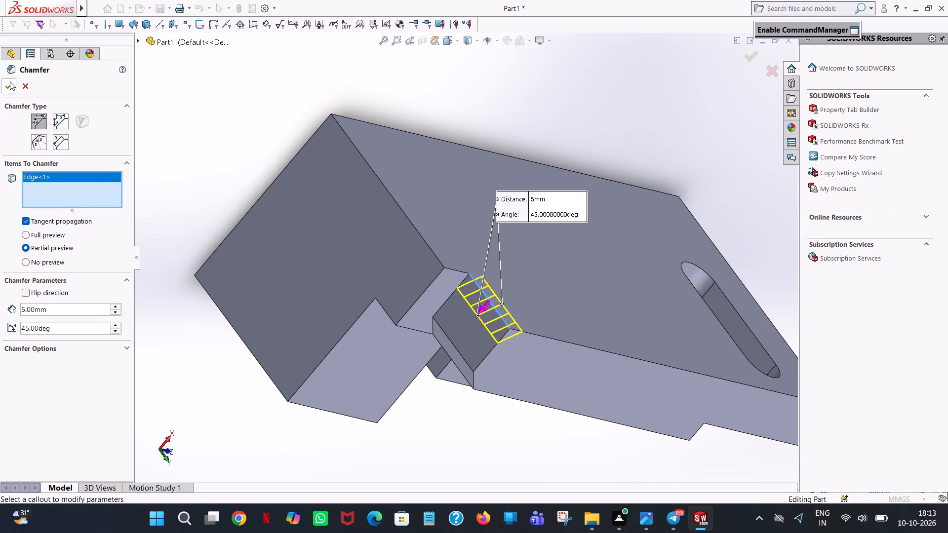
left_click(10, 81)
left_click(589, 102)
Fillet the upright wall's rear vertical edge at the slot end with a 5 mm symmetric circular radius.
middle_click_drag(593, 122, 520, 27)
scroll(586, 116, "up", 1)
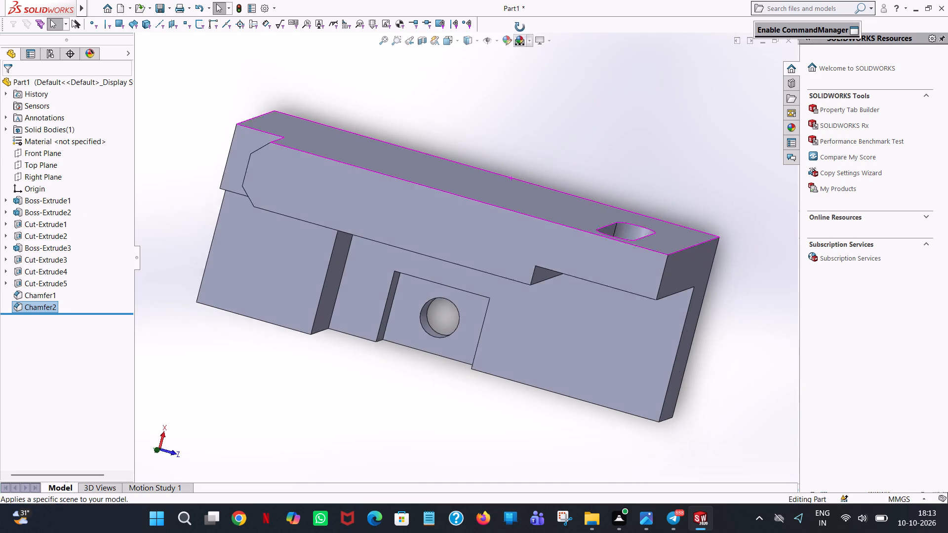
middle_click_drag(520, 27, 520, 27)
middle_click_drag(513, 169, 549, 59)
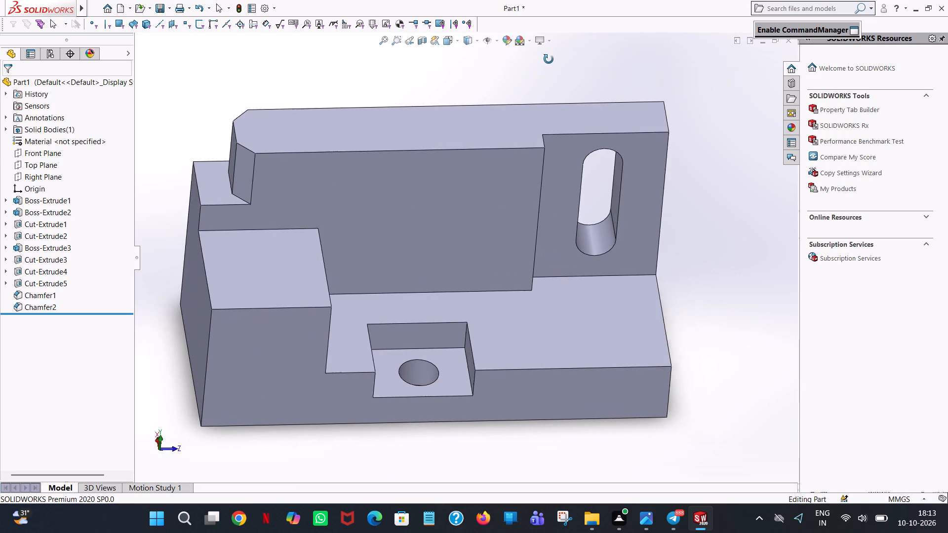
middle_click_drag(549, 59, 534, 48)
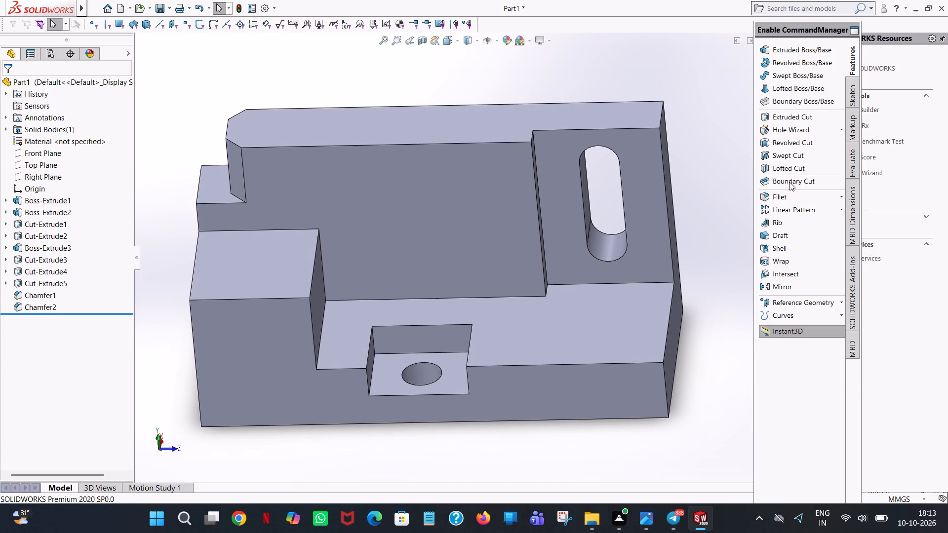
left_click(792, 198)
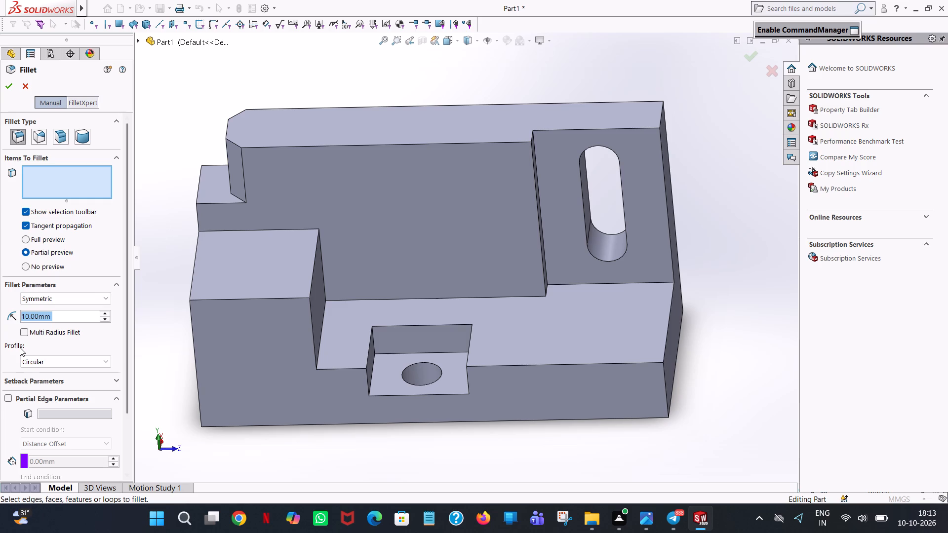
key("5")
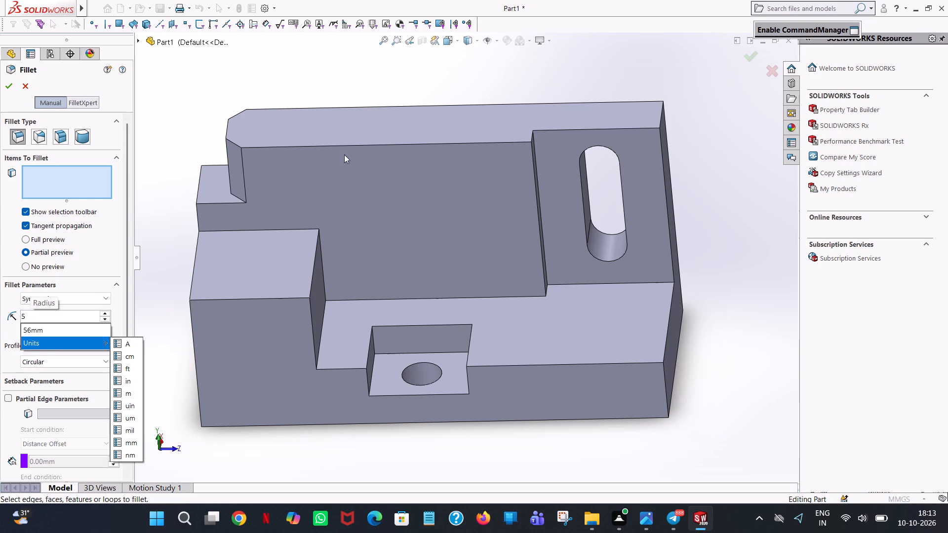
left_click(400, 76)
middle_click_drag(691, 167, 598, 185)
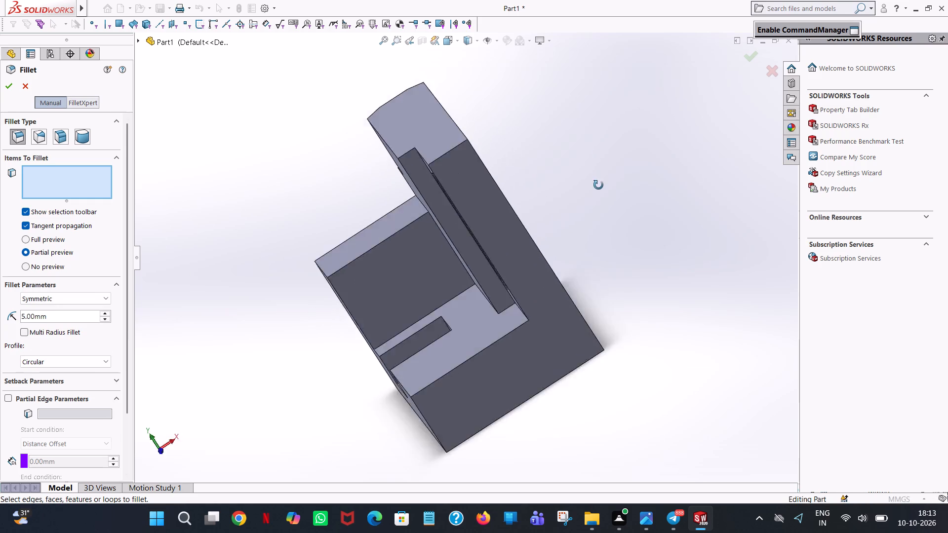
middle_click_drag(598, 185, 648, 319)
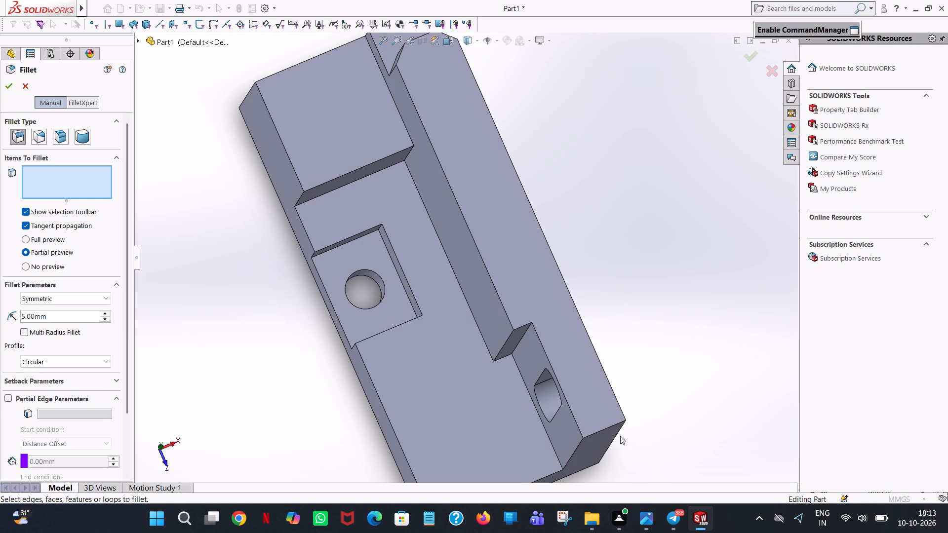
left_click(617, 433)
middle_click_drag(646, 429, 623, 431)
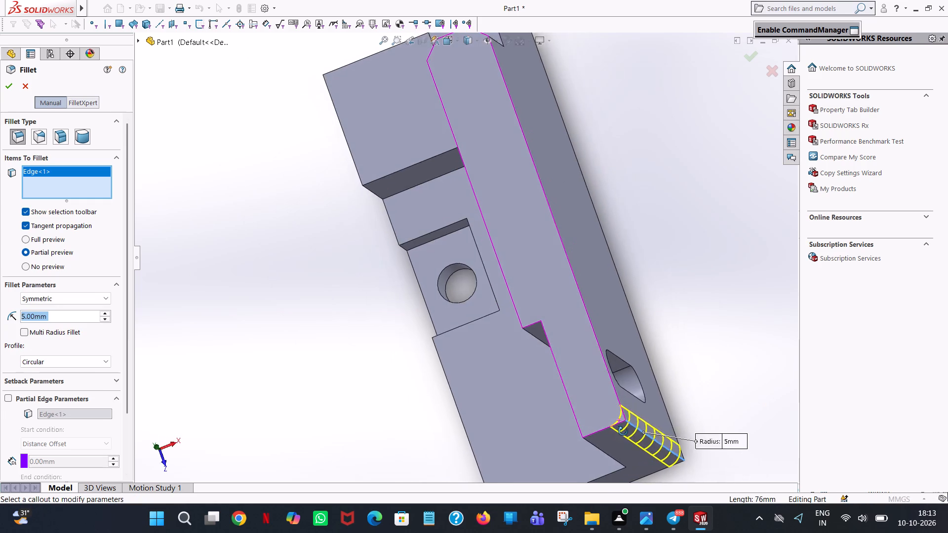
middle_click_drag(623, 431, 627, 456)
left_click(5, 88)
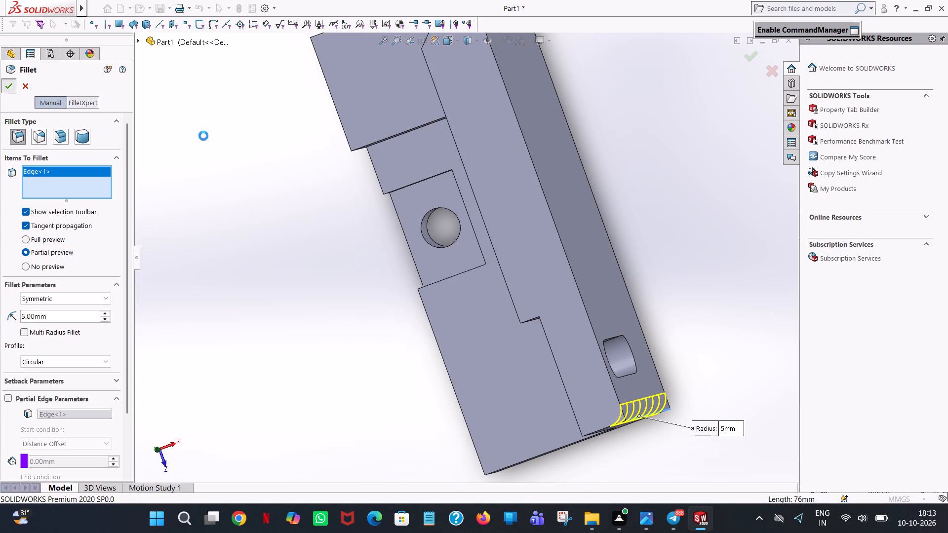
left_click(665, 256)
Examine the bracket with its chamfered and filleted upright wall from several angles.
middle_click_drag(630, 382, 644, 353)
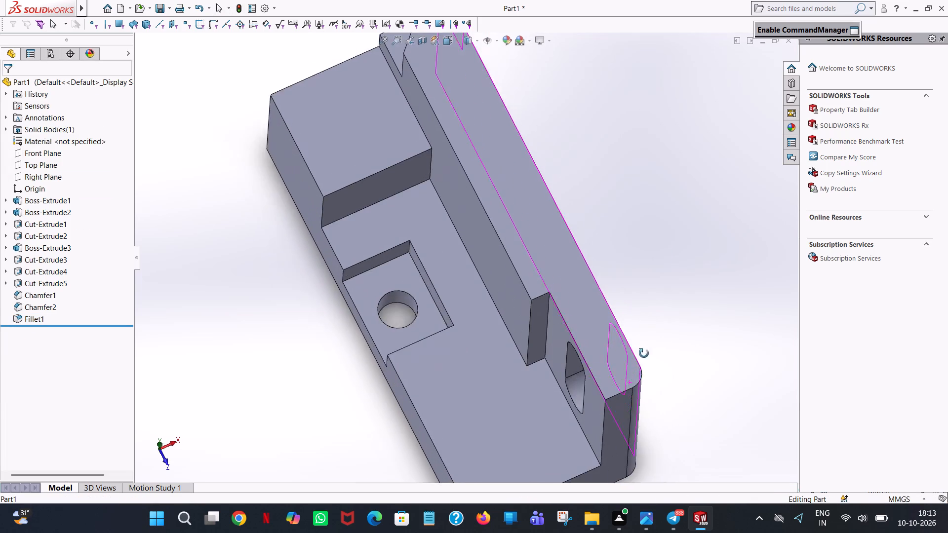
middle_click_drag(644, 353, 643, 354)
scroll(643, 354, "up", 1)
scroll(652, 360, "down", 2)
scroll(652, 360, "up", 6)
middle_click_drag(499, 228, 491, 206)
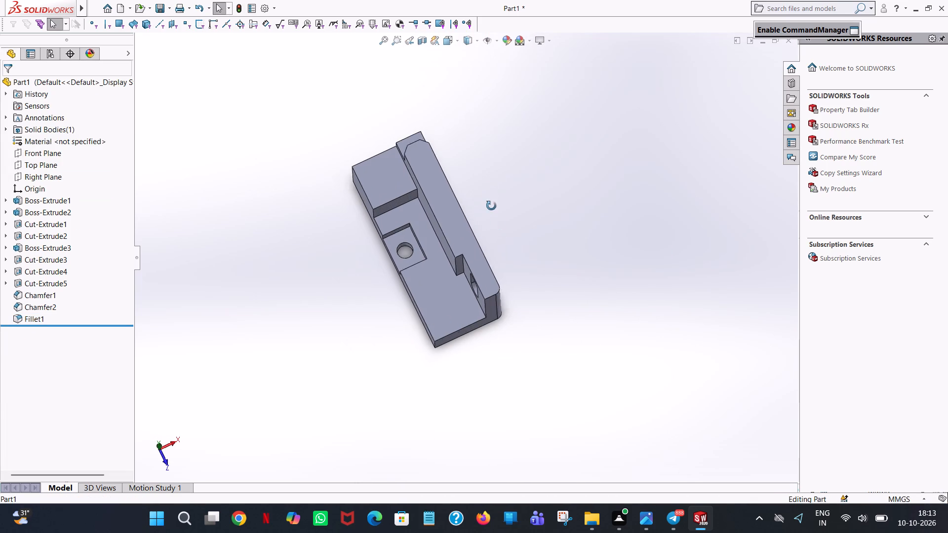
middle_click_drag(491, 206, 491, 149)
scroll(479, 141, "up", 1)
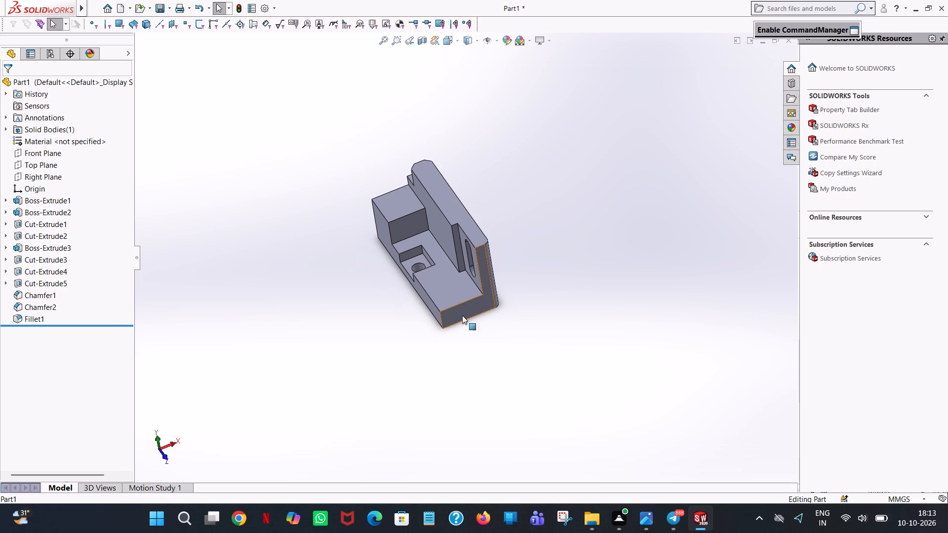
middle_click_drag(513, 333, 644, 336)
scroll(514, 333, "up", 1)
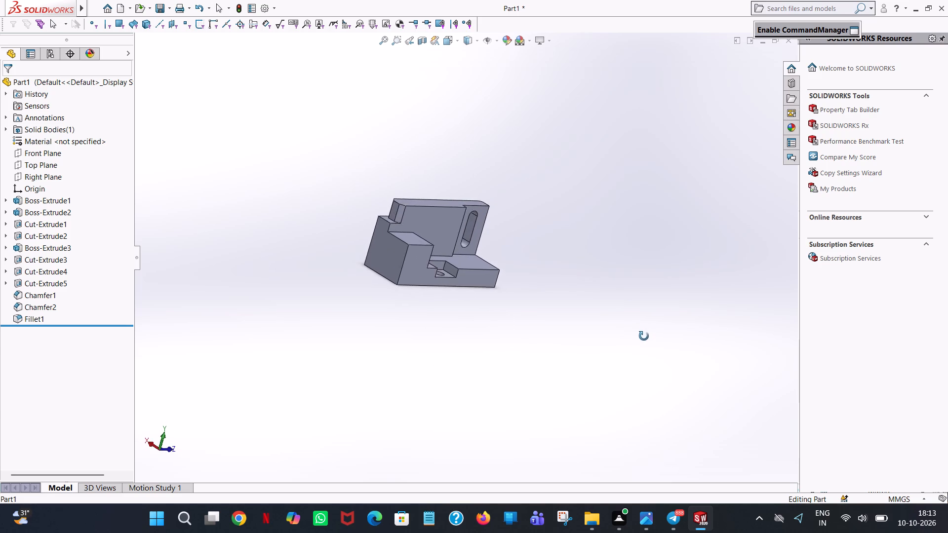
middle_click_drag(644, 336, 624, 337)
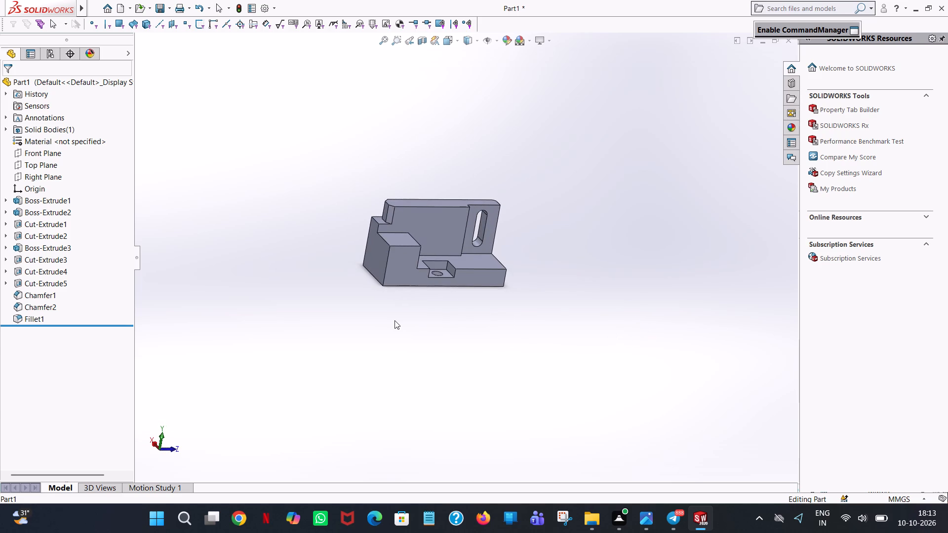
middle_click_drag(505, 300, 412, 238)
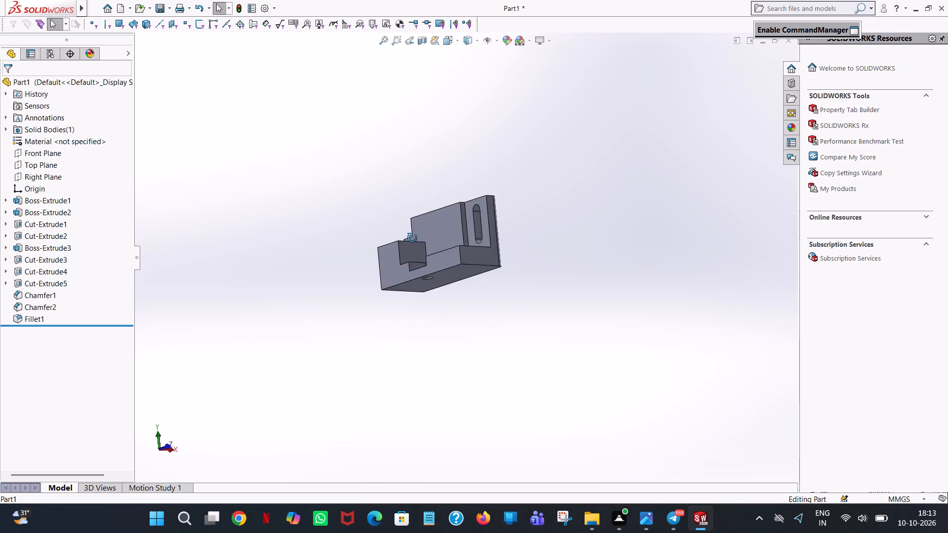
middle_click_drag(412, 238, 401, 330)
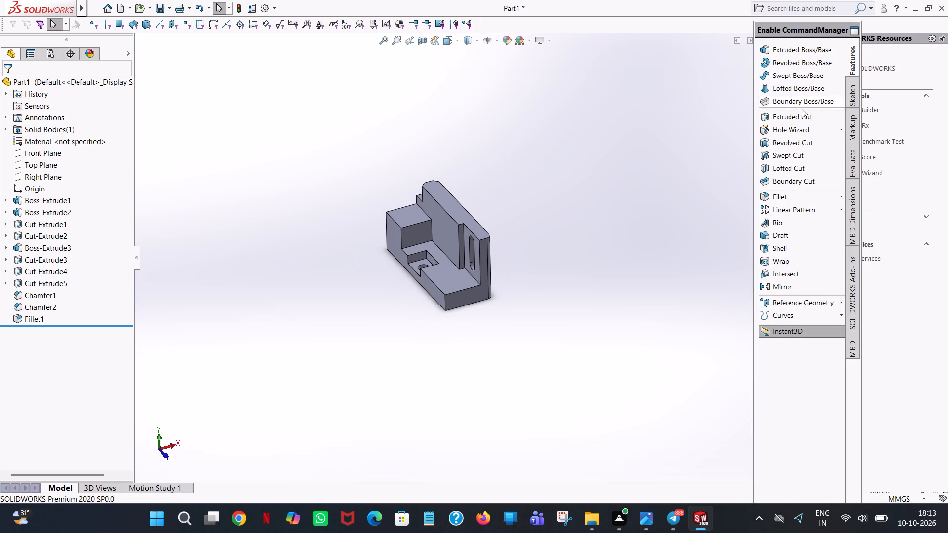
Start an extruded-cut sketch on the corner block's pocket-side face with a 9.5 mm horizontal line inward from its outer vertical edge's midpoint.
left_click(799, 120)
left_click(405, 232)
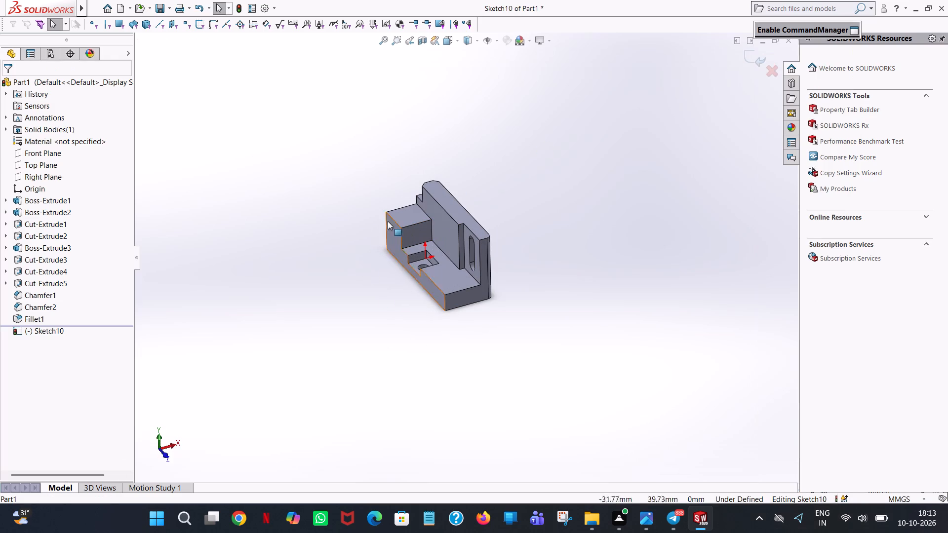
left_click(458, 40)
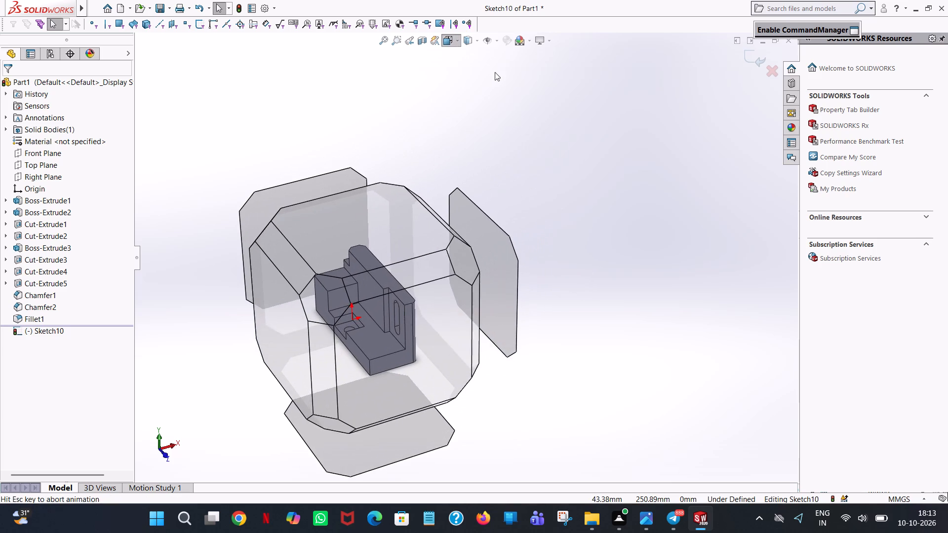
left_click(501, 100)
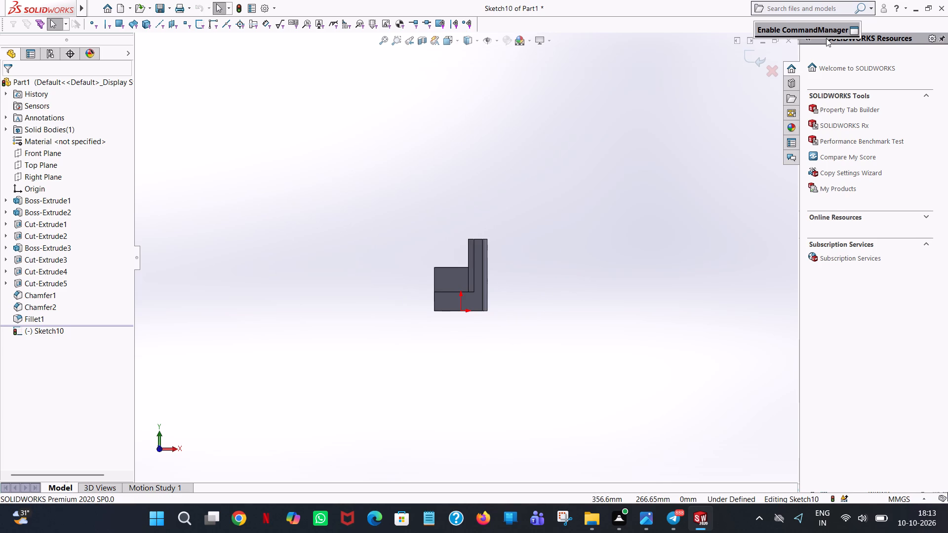
left_click(766, 80)
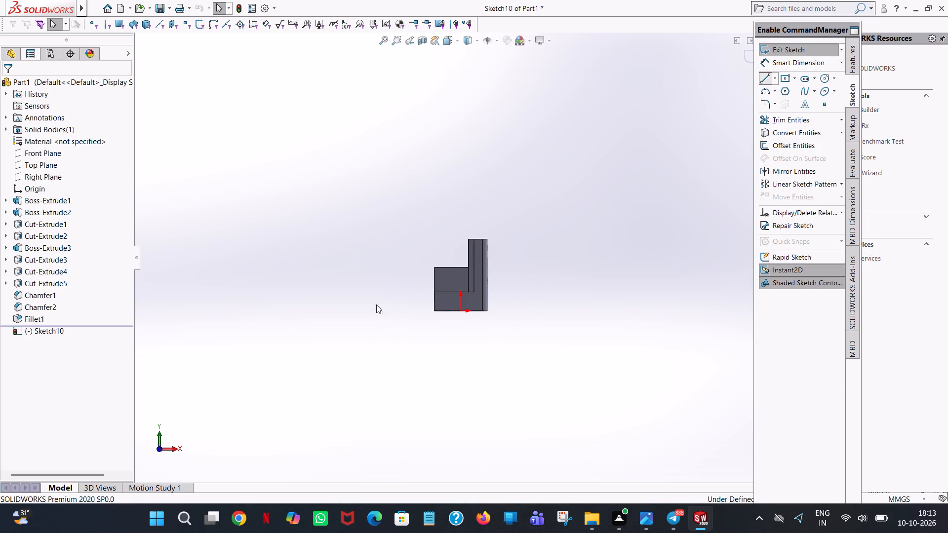
scroll(451, 292, "down", 6)
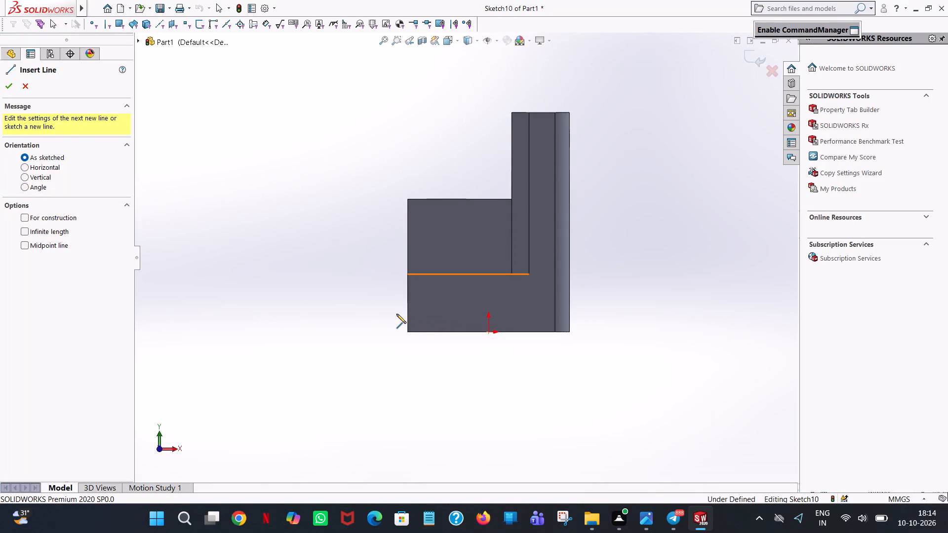
left_click(406, 235)
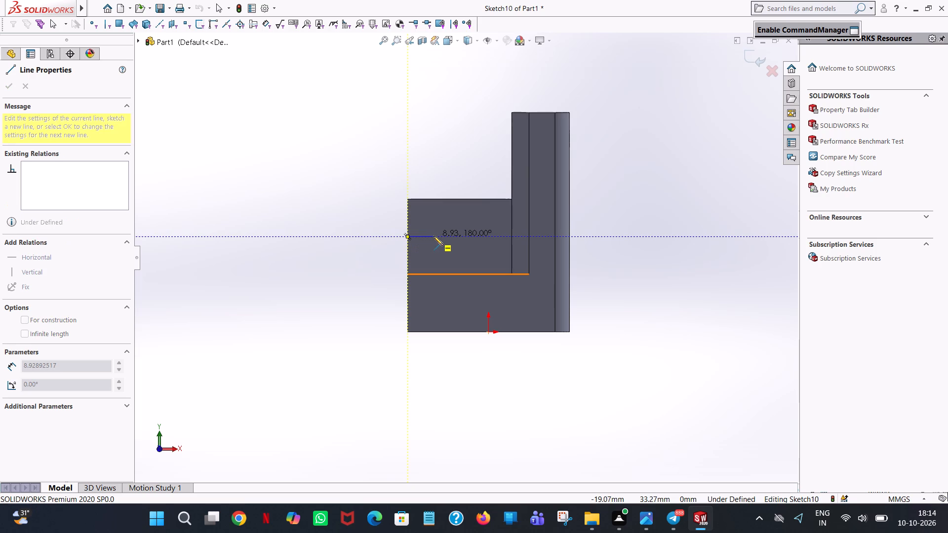
left_click(434, 236)
type("9.5")
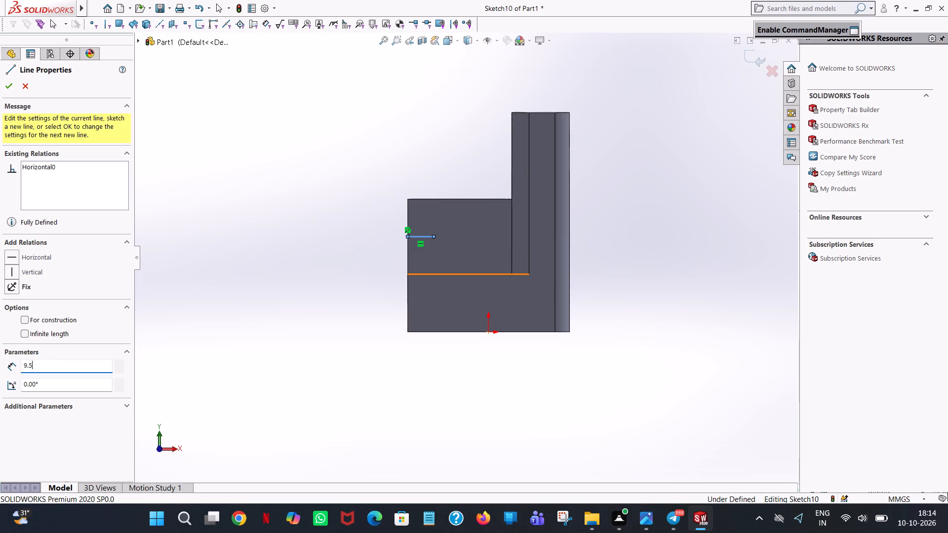
key("Return")
scroll(434, 236, "down", 7)
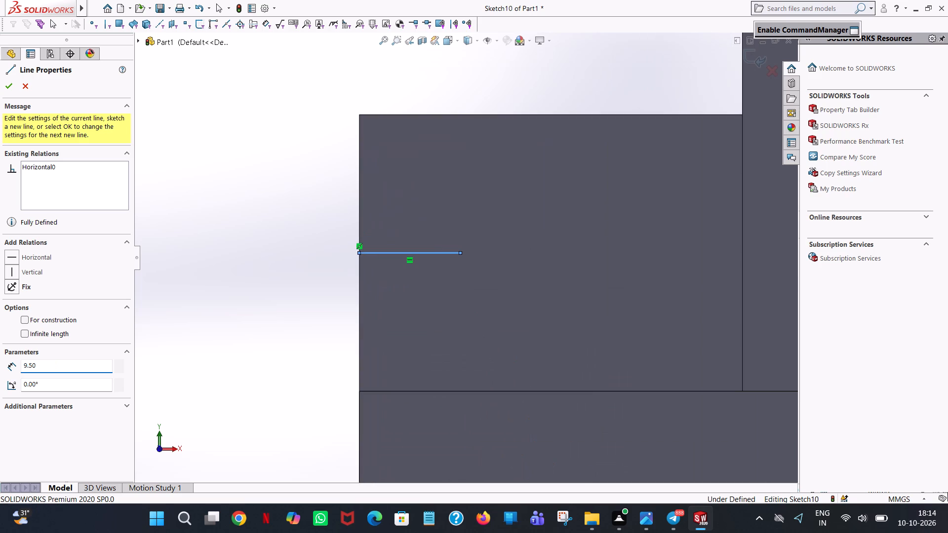
right_click(434, 236)
left_click(477, 244)
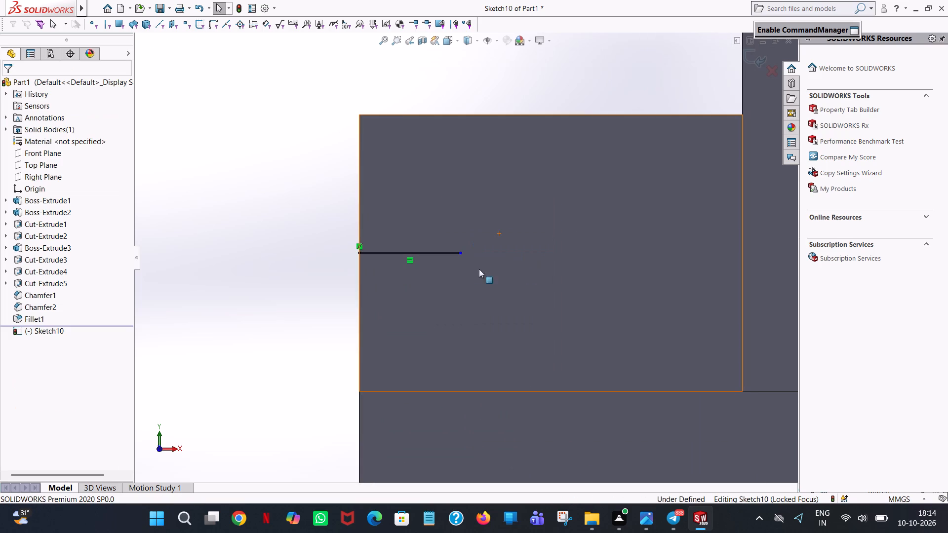
Sketch a circle of 6 mm radius centred on the inner end of the 9.5 mm line.
left_click(430, 253)
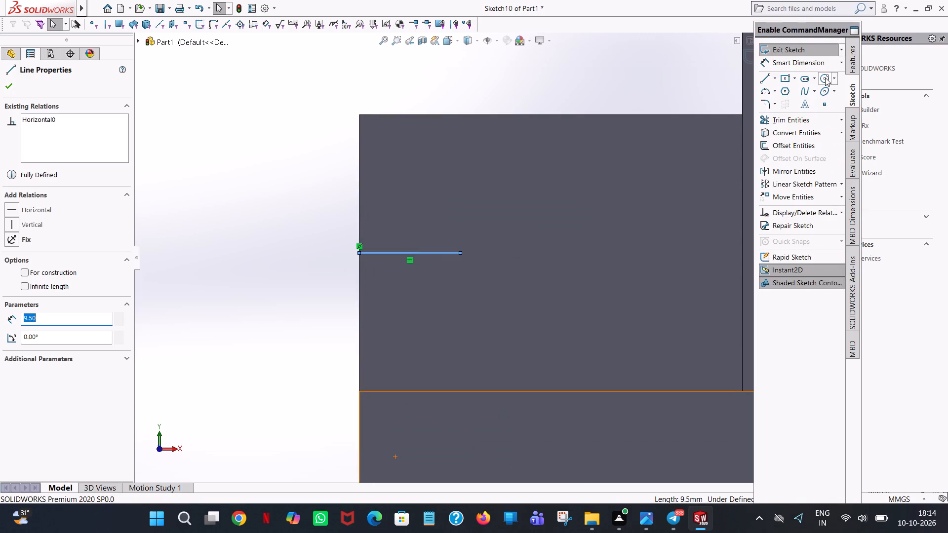
left_click(825, 77)
left_click(461, 255)
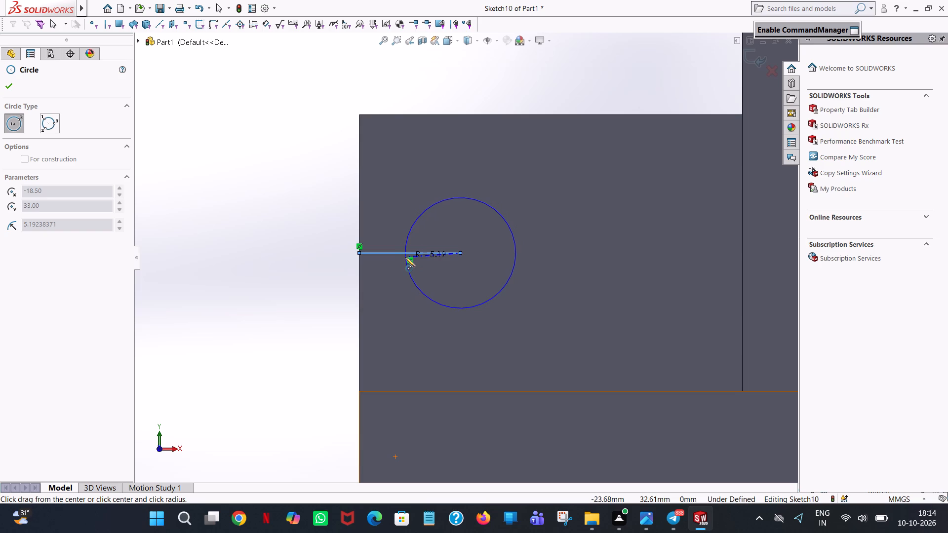
left_click(405, 257)
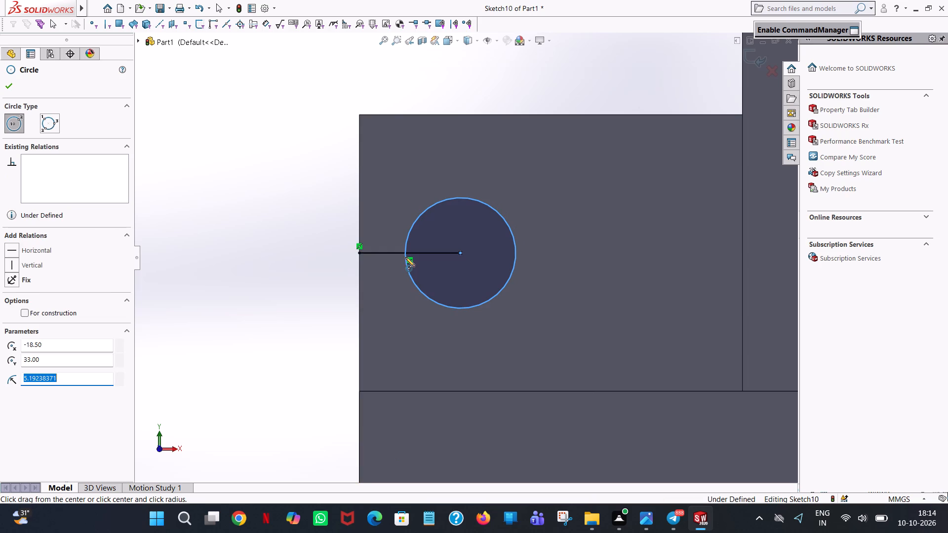
key("6")
key("Return")
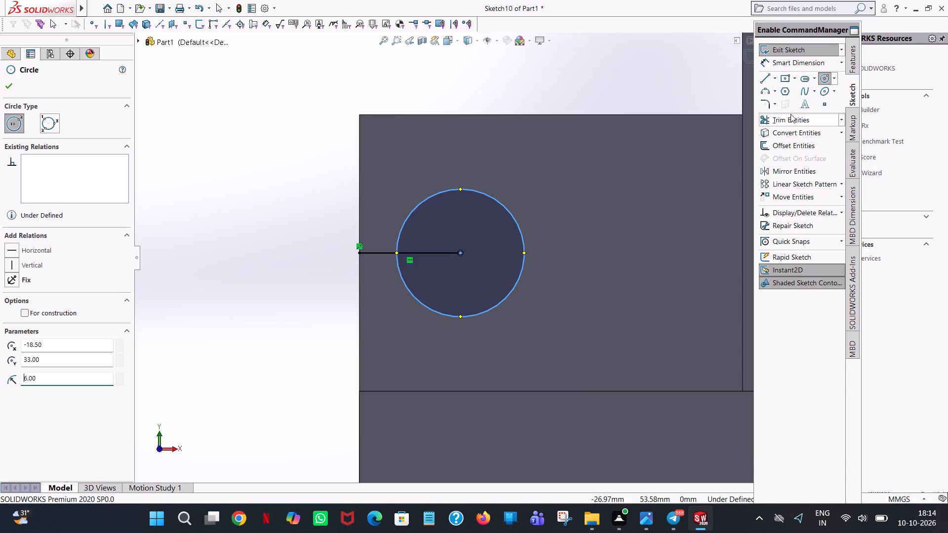
Trim away the 9.5 mm positioning line both inside and outside the 6 mm radius circle.
left_click_drag(785, 118, 780, 120)
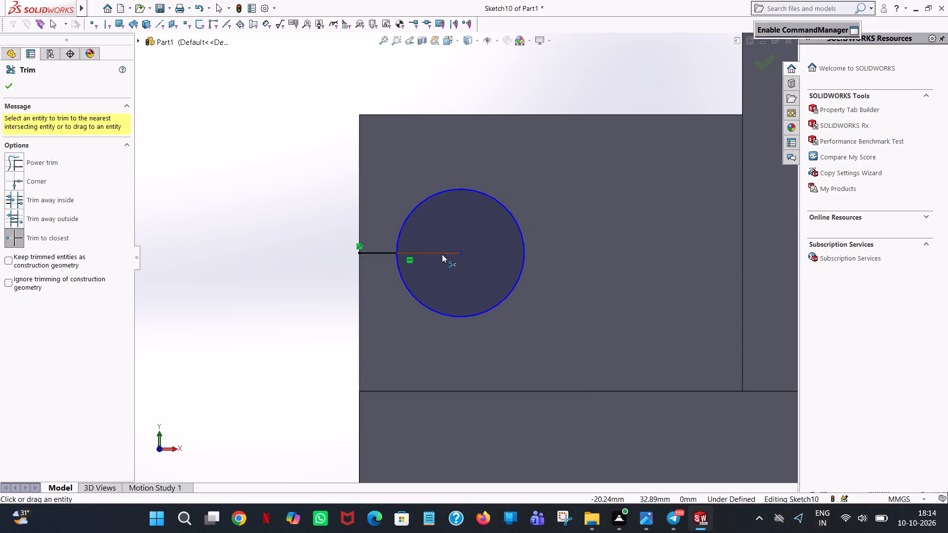
left_click(442, 254)
left_click(372, 249)
left_click(370, 253)
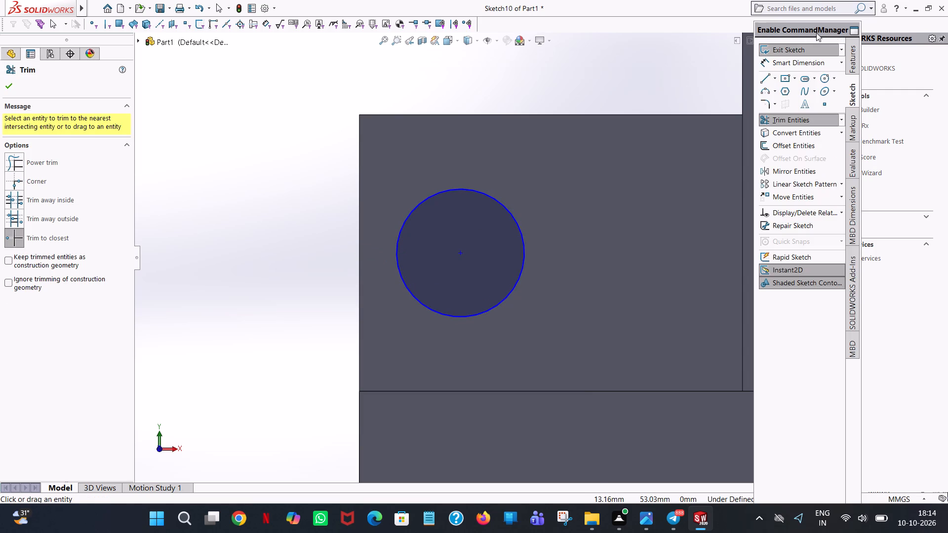
Sketch a 17 mm horizontal line from the circle's centre toward the upright wall.
left_click(766, 78)
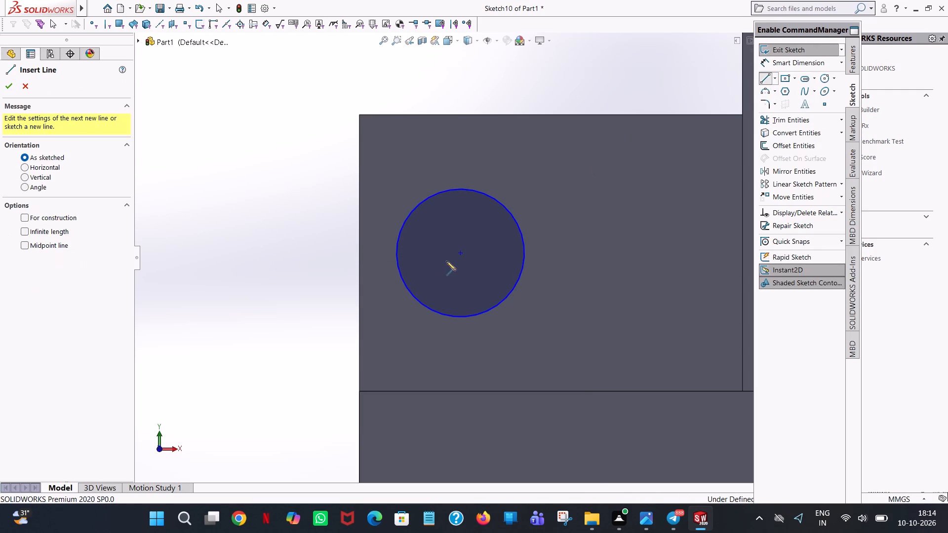
left_click(460, 256)
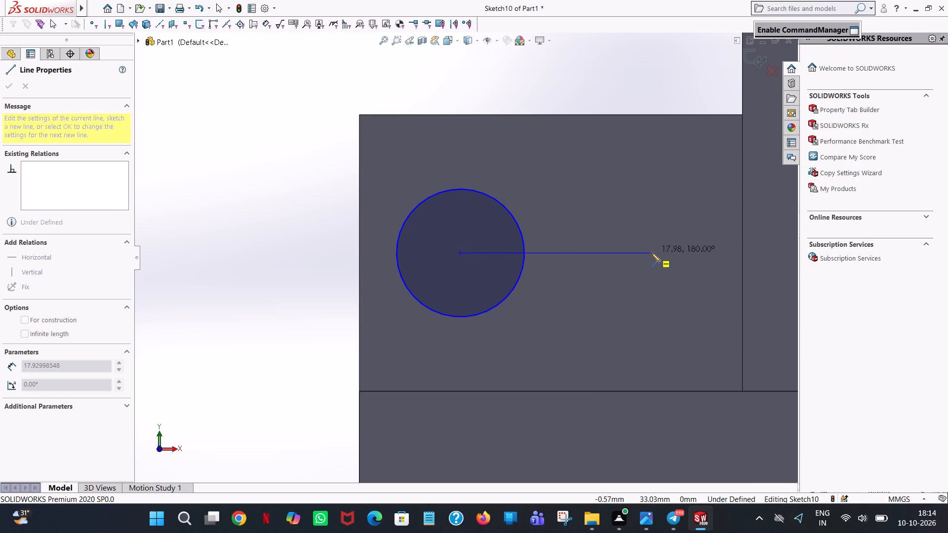
left_click(651, 253)
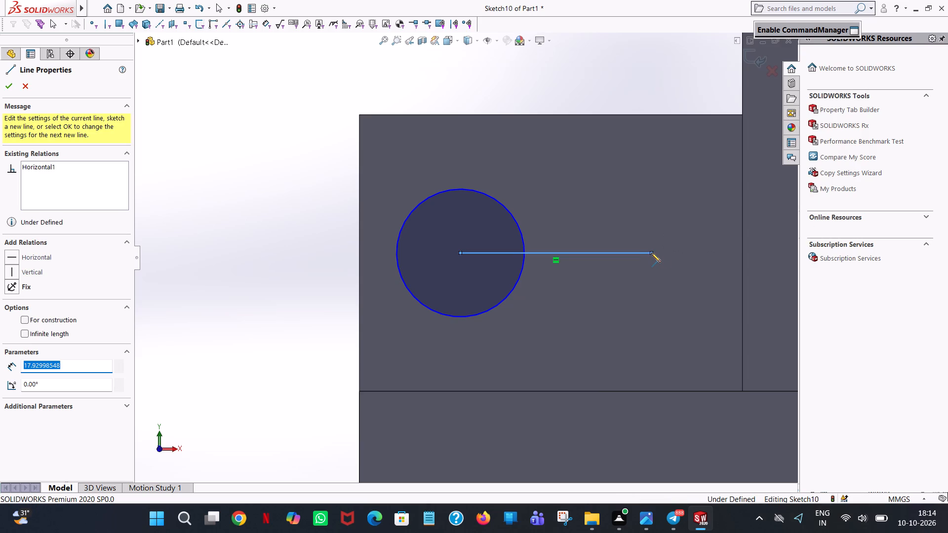
type("17")
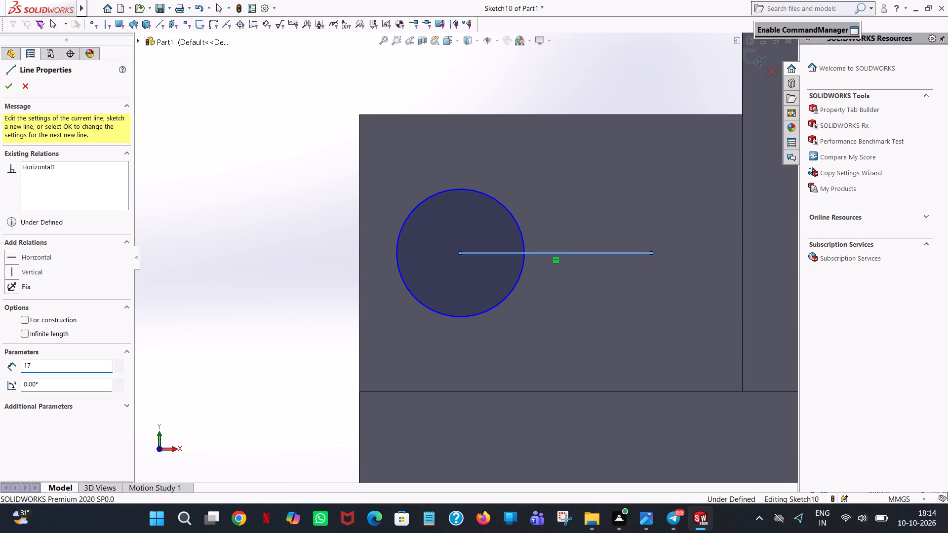
key("Return")
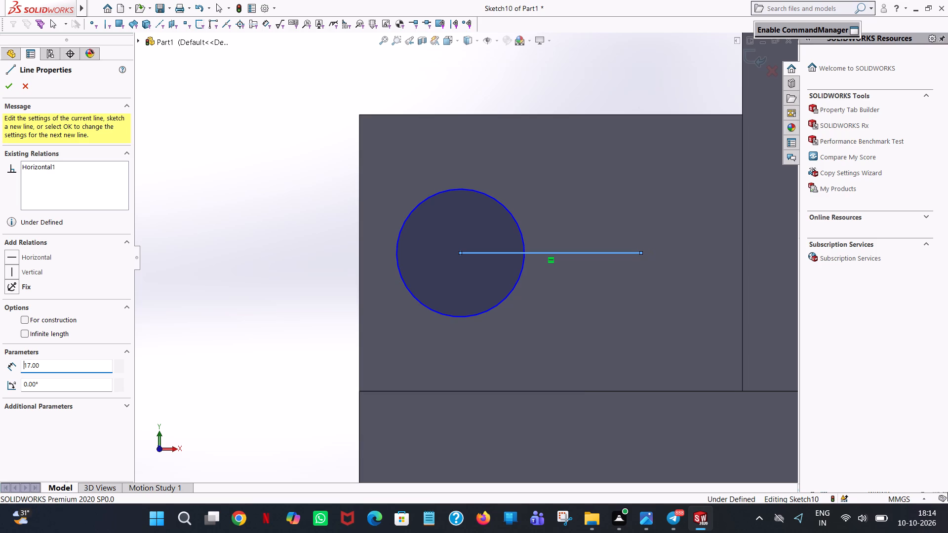
right_click(651, 253)
left_click(693, 255)
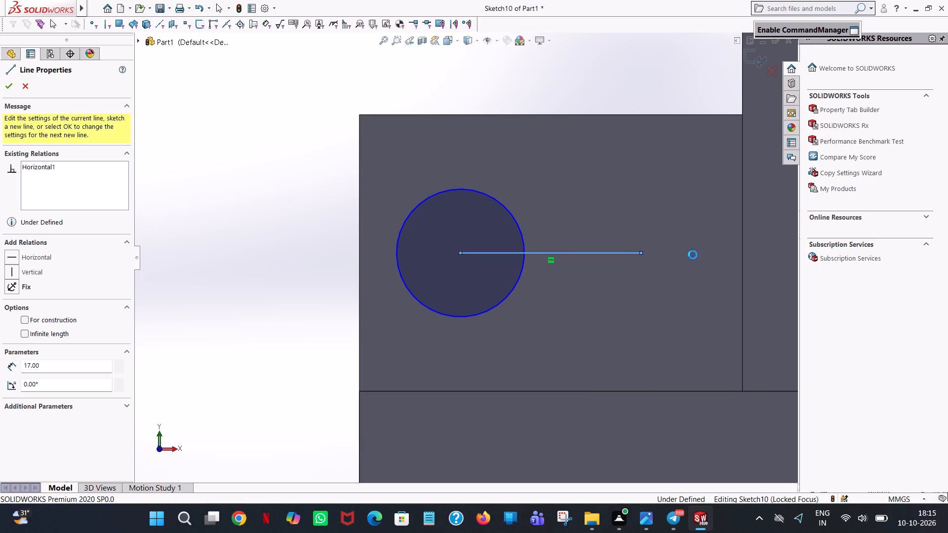
Sketch a second circle of 6 mm radius centred on the free end of the 17 mm line.
left_click(824, 79)
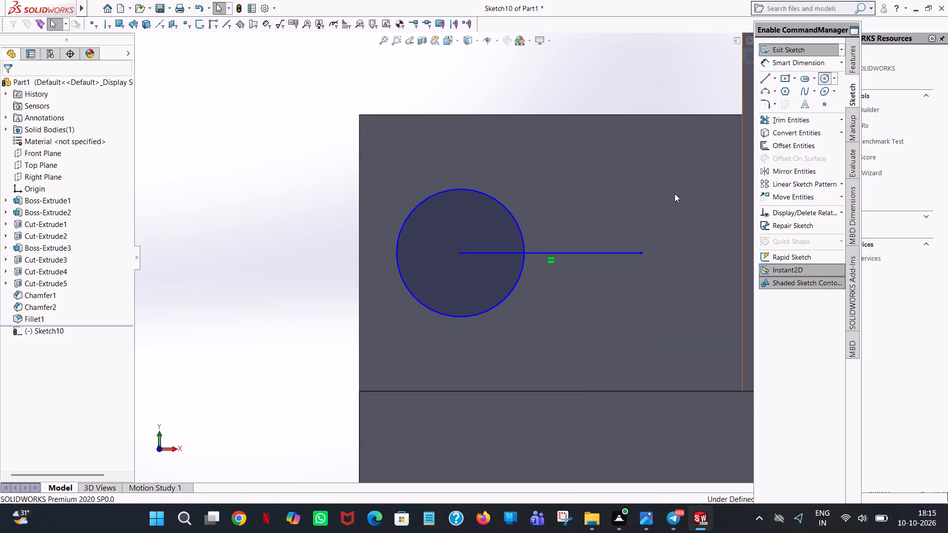
left_click(642, 253)
left_click(642, 191)
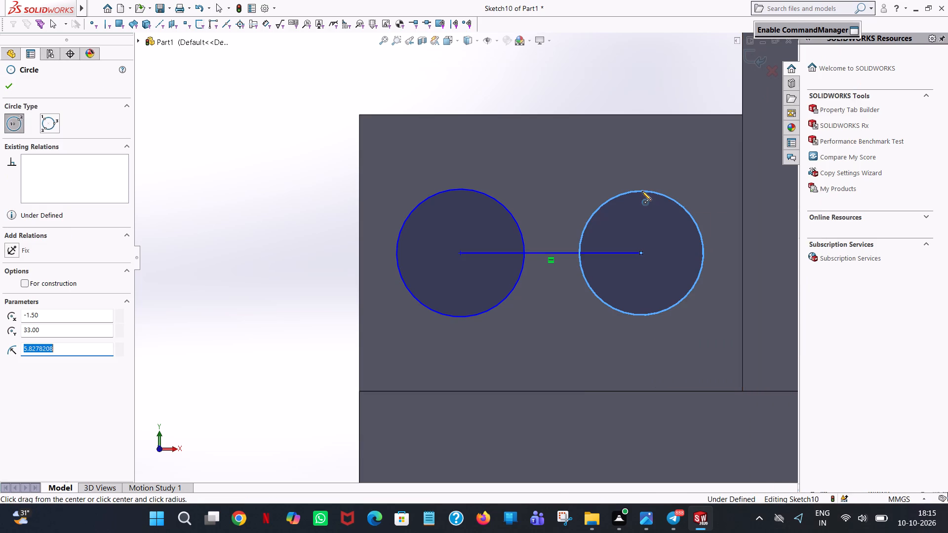
type("12")
key("Return")
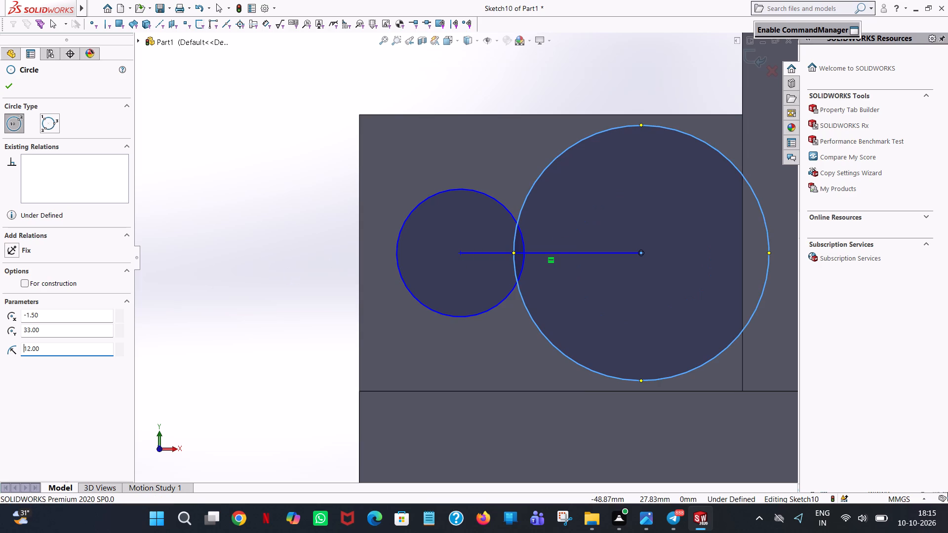
double_click(65, 347)
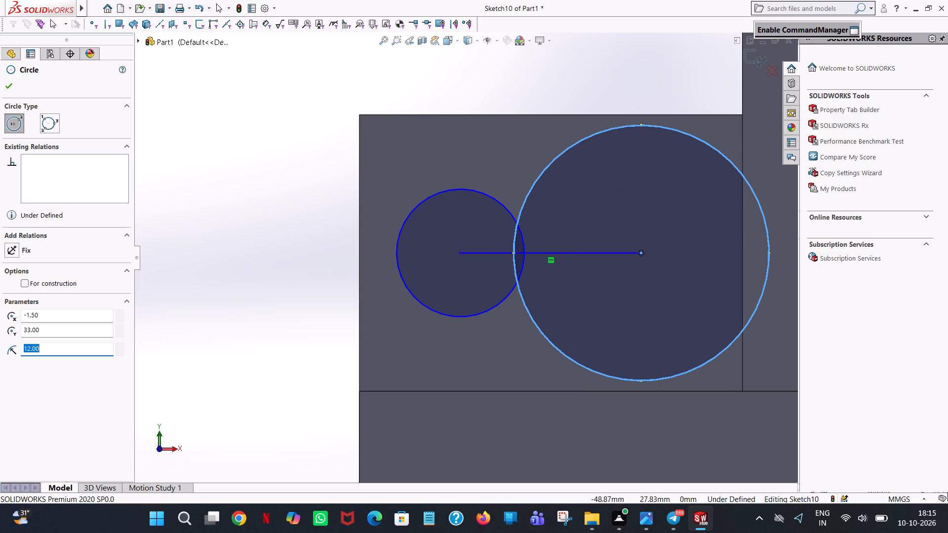
key("6")
key("Return")
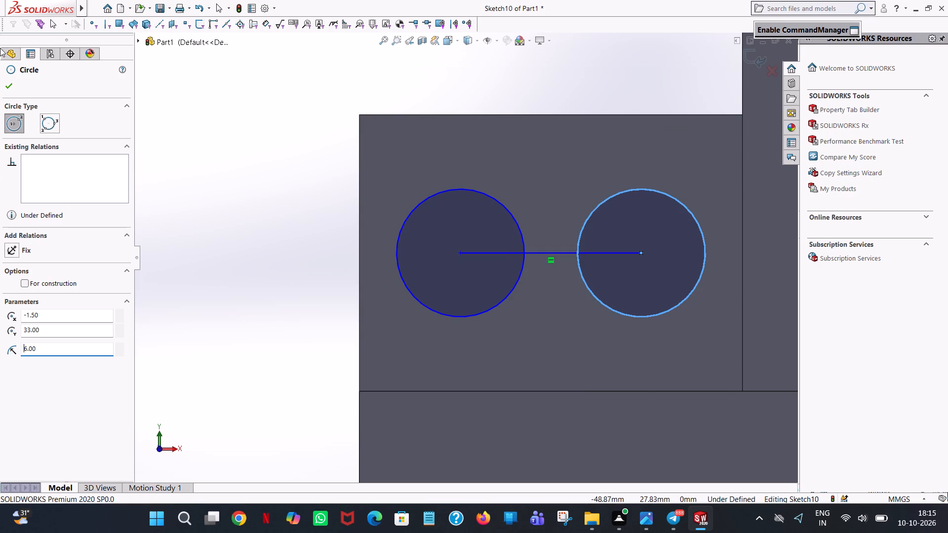
left_click(6, 84)
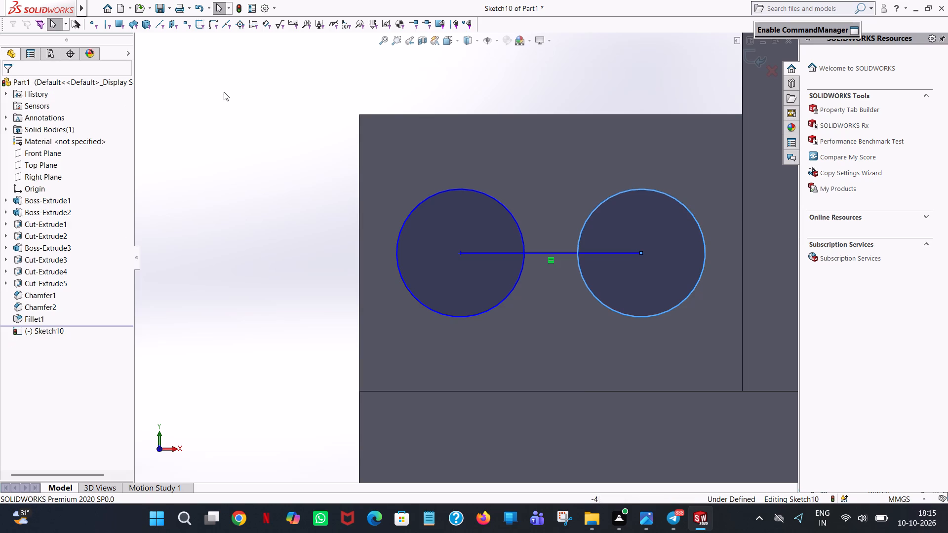
left_click(225, 92)
Join the two circles with horizontal tangent lines between their top points and between their bottom points.
left_click_drag(759, 77, 766, 77)
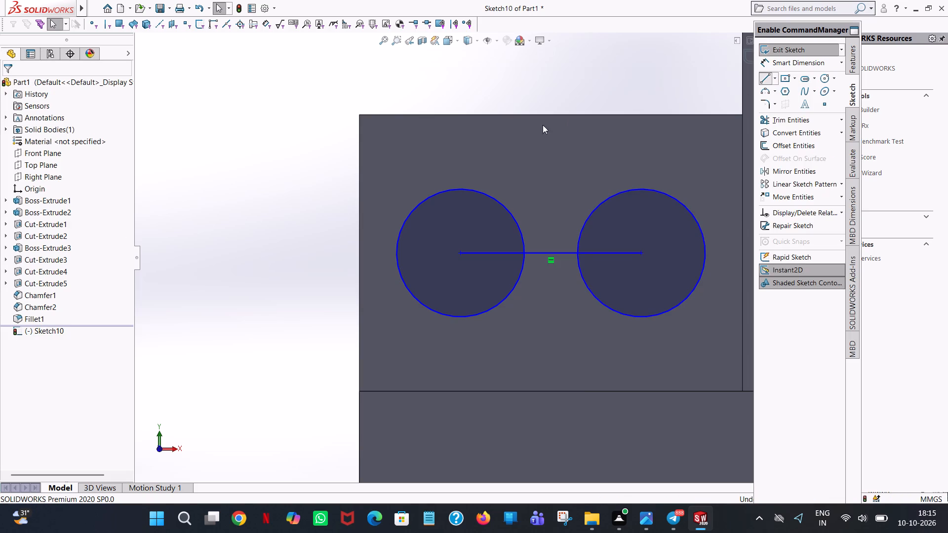
left_click(458, 189)
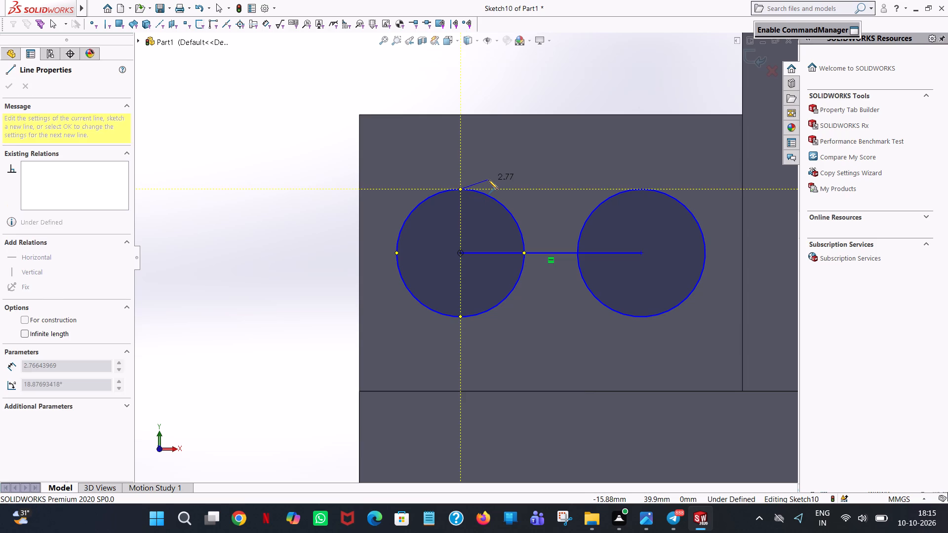
left_click(643, 190)
right_click(643, 190)
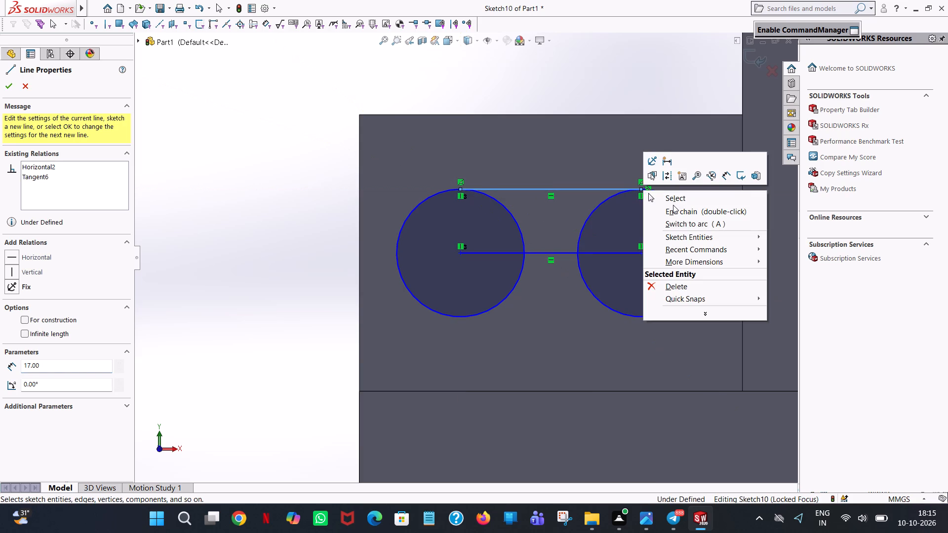
left_click(673, 200)
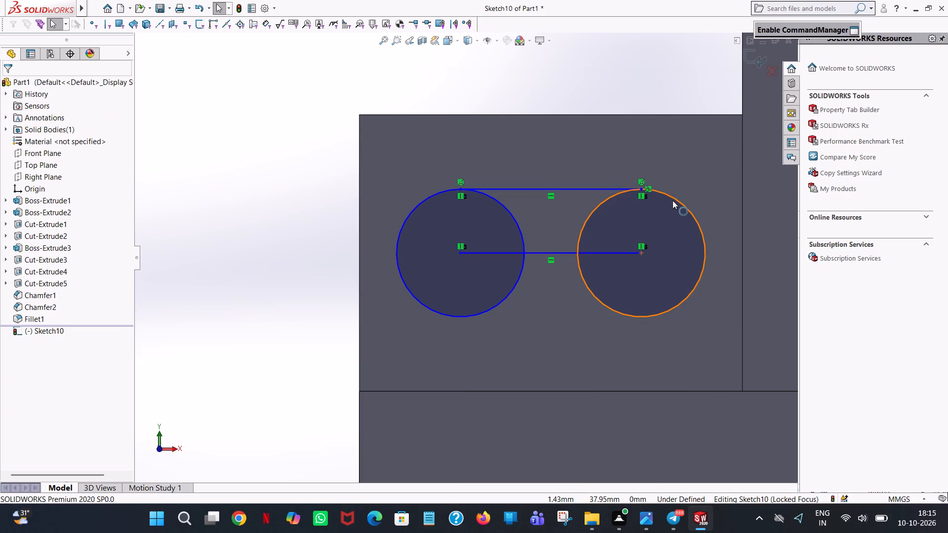
left_click(765, 79)
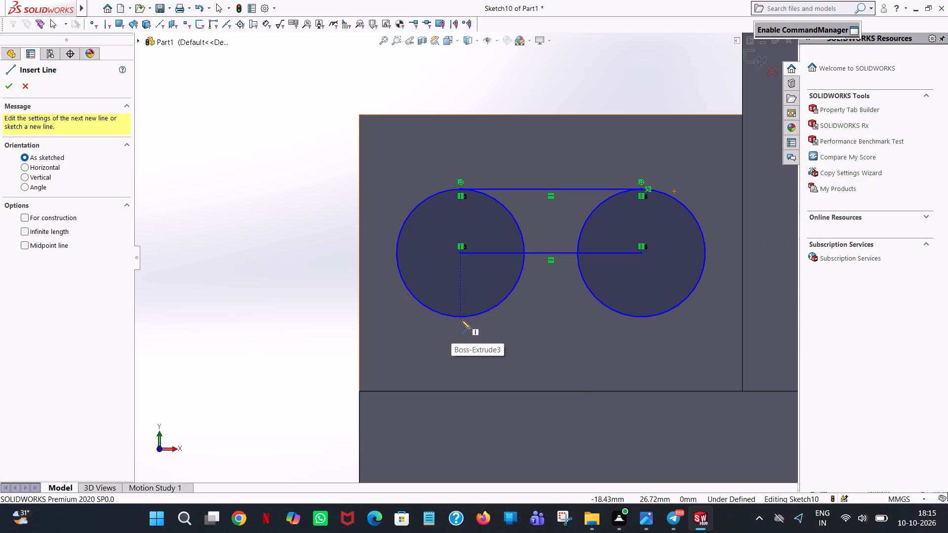
left_click(460, 317)
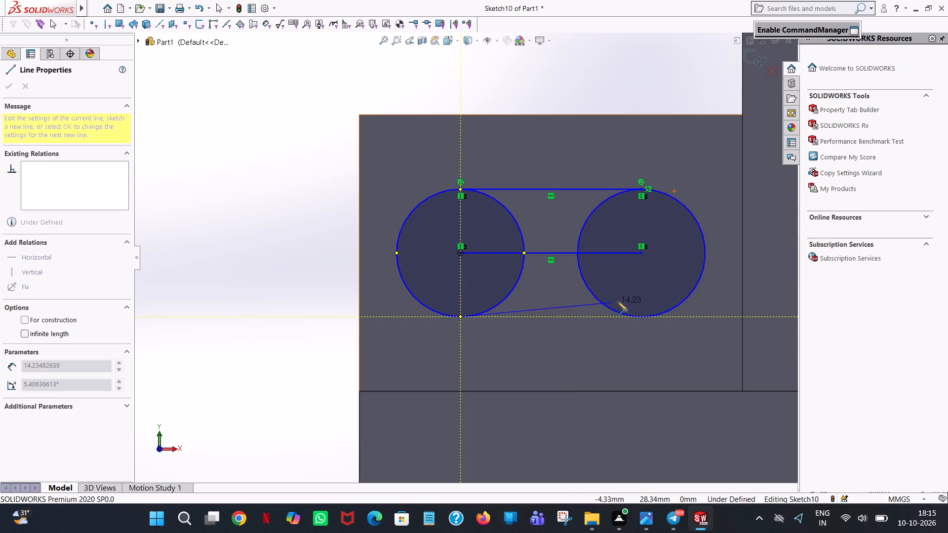
left_click(640, 317)
right_click(640, 317)
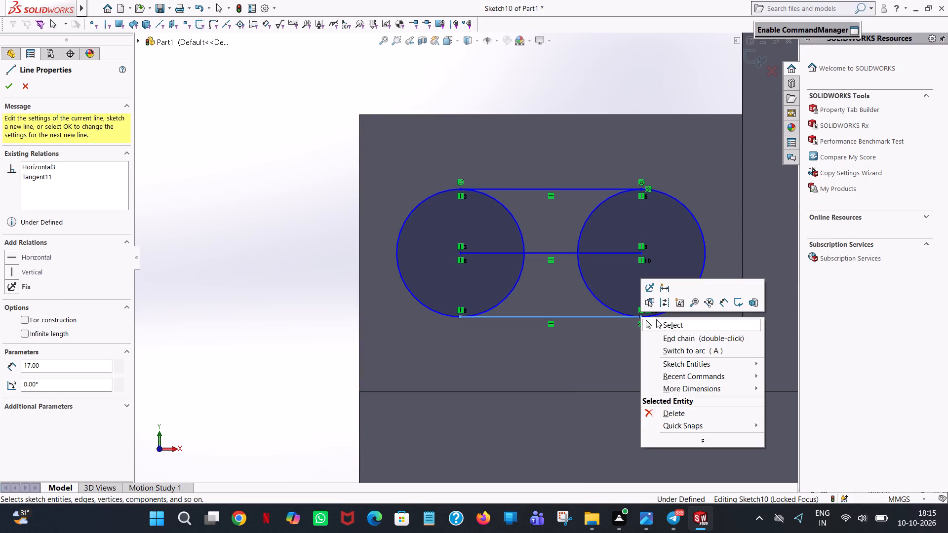
left_click(656, 319)
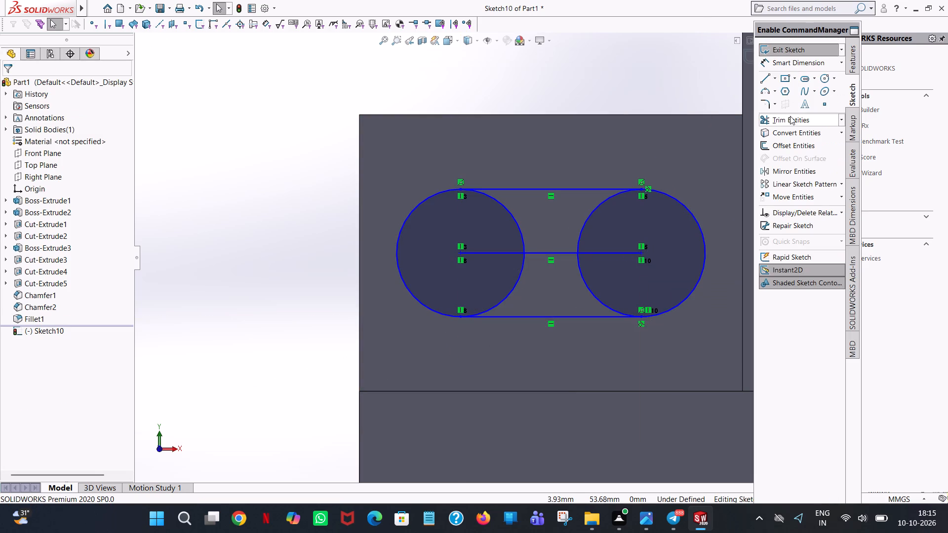
Trim the centre line and the inner halves of both circles to leave a closed straight-slot outline.
left_click(790, 119)
left_click(544, 253)
left_click(520, 258)
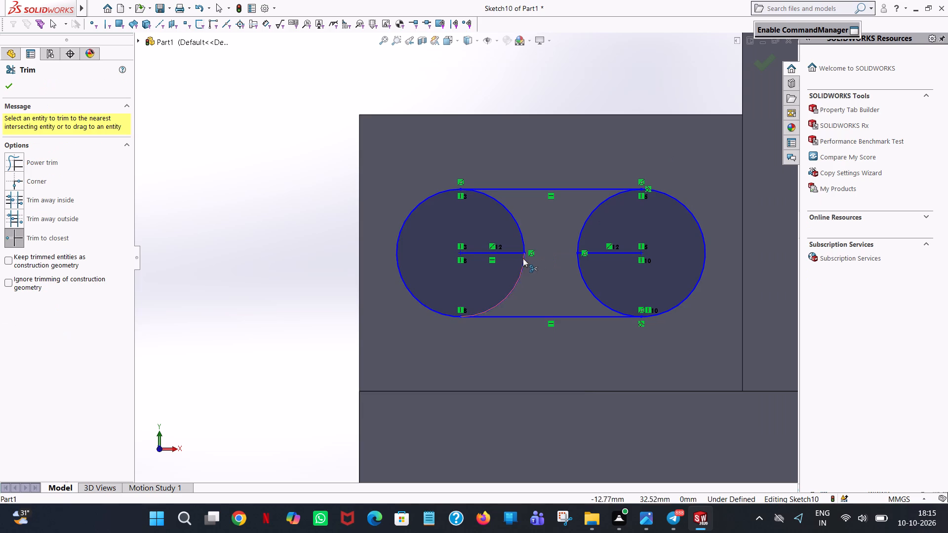
left_click(524, 258)
left_click(520, 254)
left_click(528, 243)
left_click(525, 242)
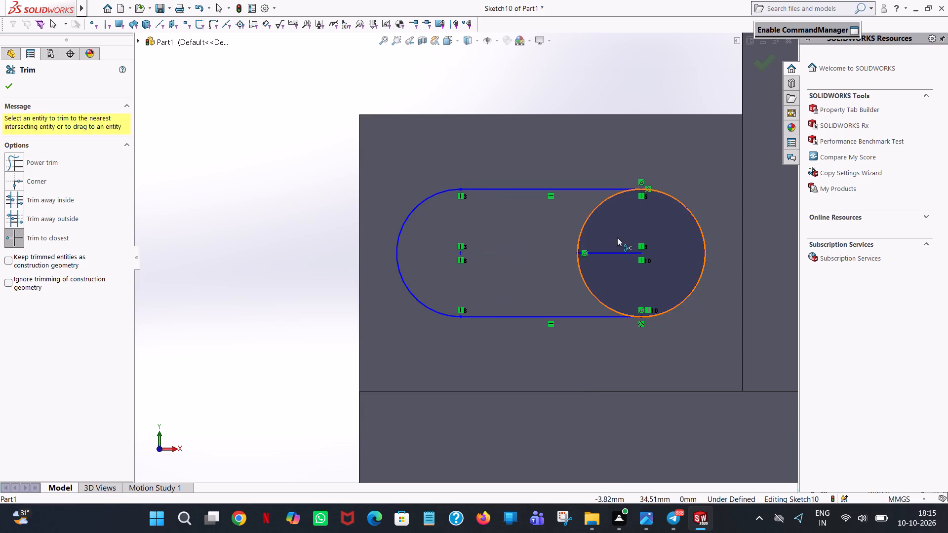
left_click(624, 256)
left_click(570, 241)
left_click(583, 243)
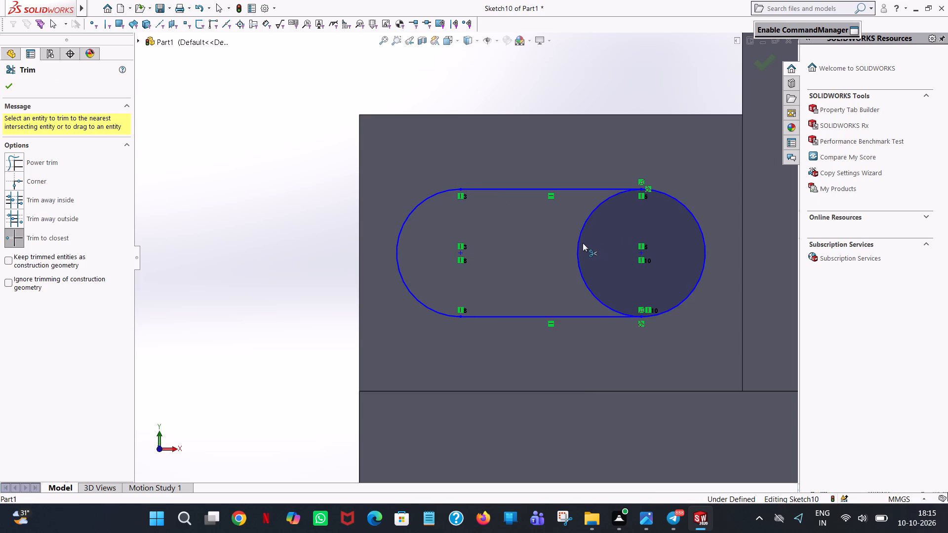
left_click(580, 242)
scroll(572, 236, "up", 3)
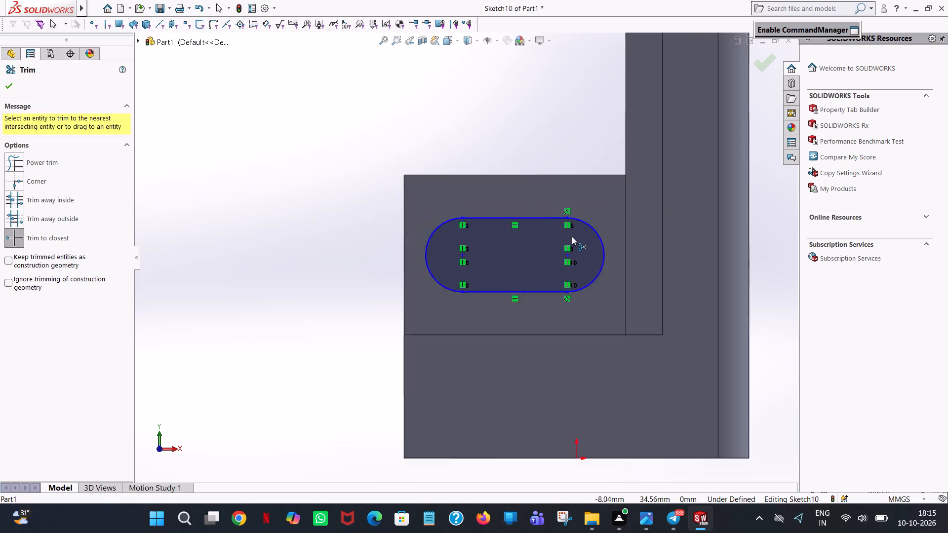
scroll(572, 236, "up", 3)
left_click(12, 88)
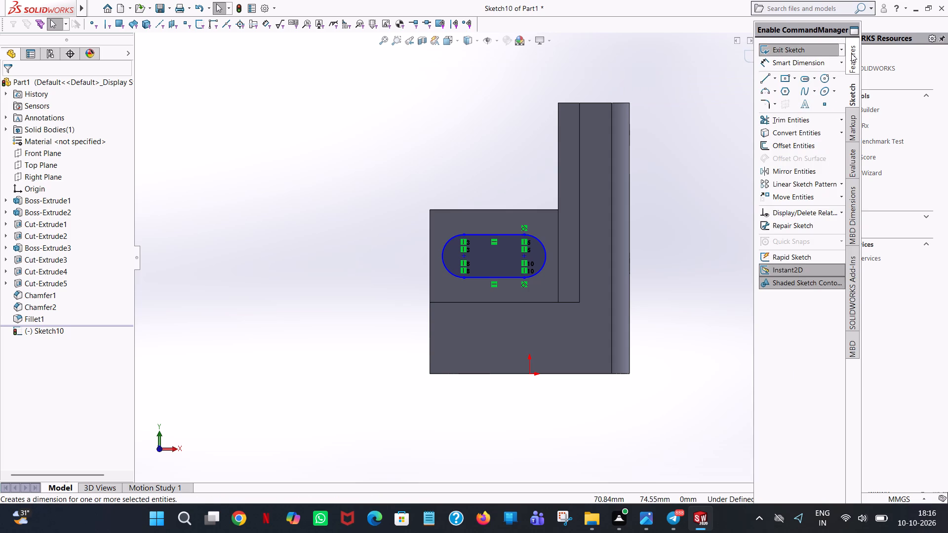
Extrude-cut the slot profile through the corner block with a blind depth of 65 mm.
left_click(851, 53)
left_click(806, 111)
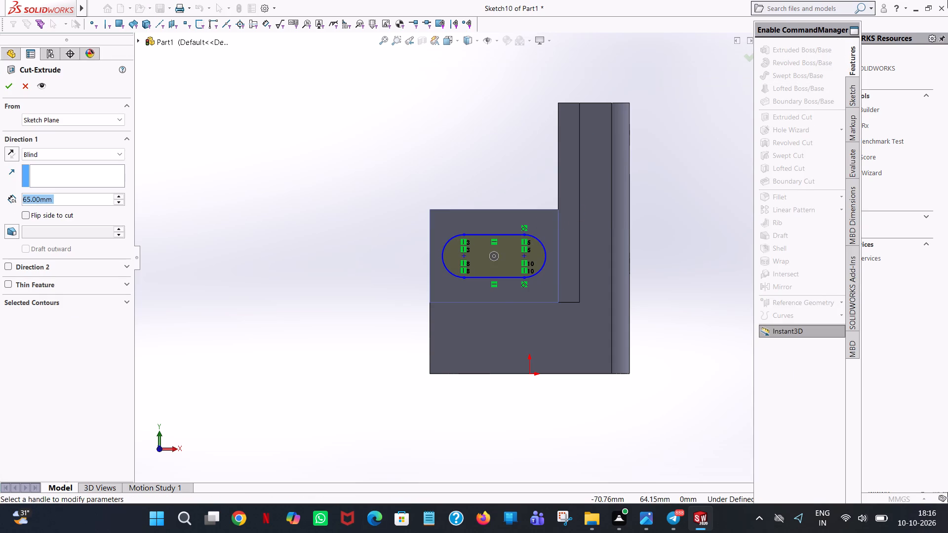
scroll(431, 192, "up", 1)
middle_click_drag(431, 192, 551, 214)
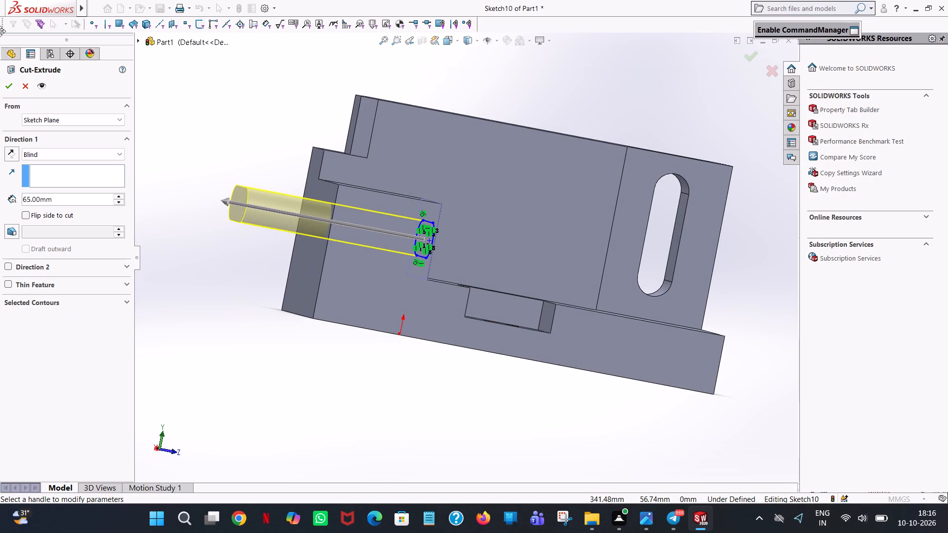
left_click(3, 95)
left_click(5, 85)
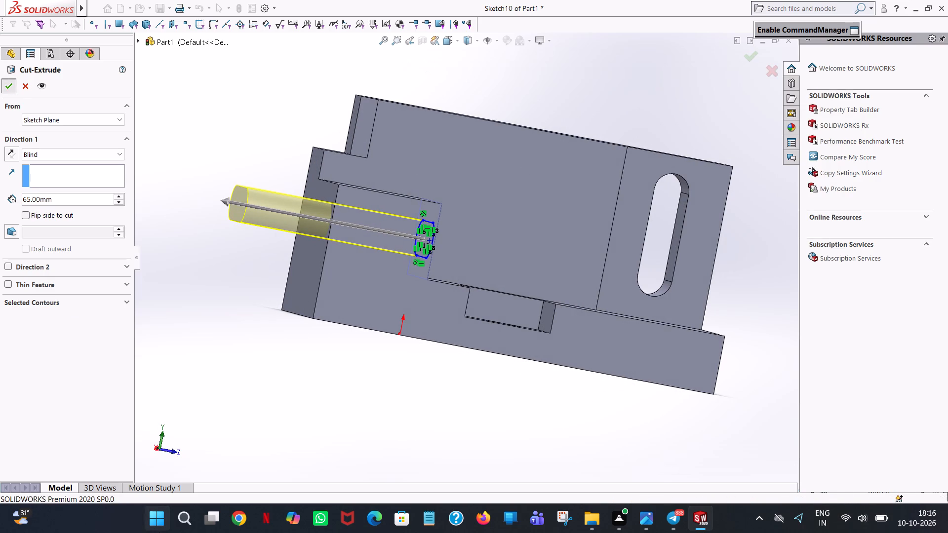
left_click(159, 532)
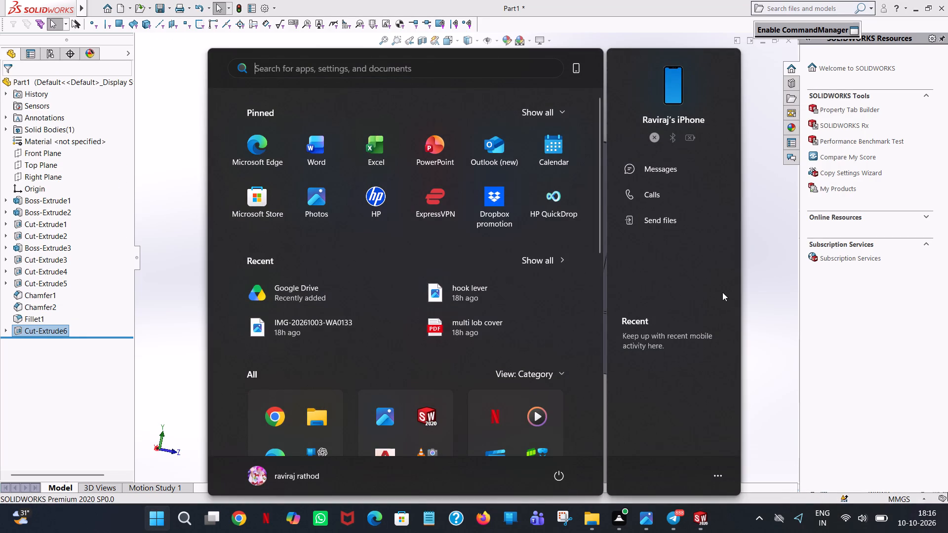
left_click(766, 294)
Apply a light pink-violet colour, RGB 254, 153, 255, to the whole bracket body.
scroll(546, 288, "up", 4)
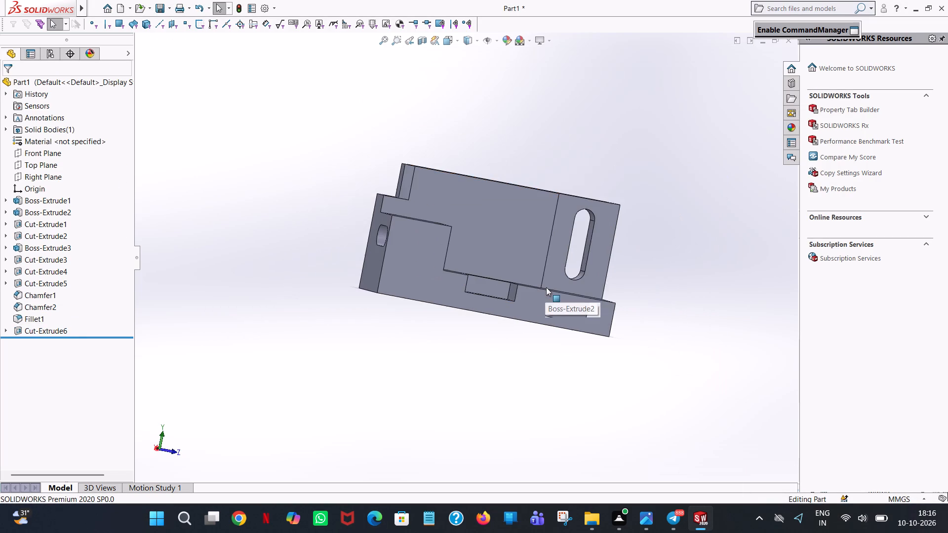
scroll(535, 289, "up", 1)
middle_click_drag(532, 290, 509, 404)
scroll(500, 350, "up", 1)
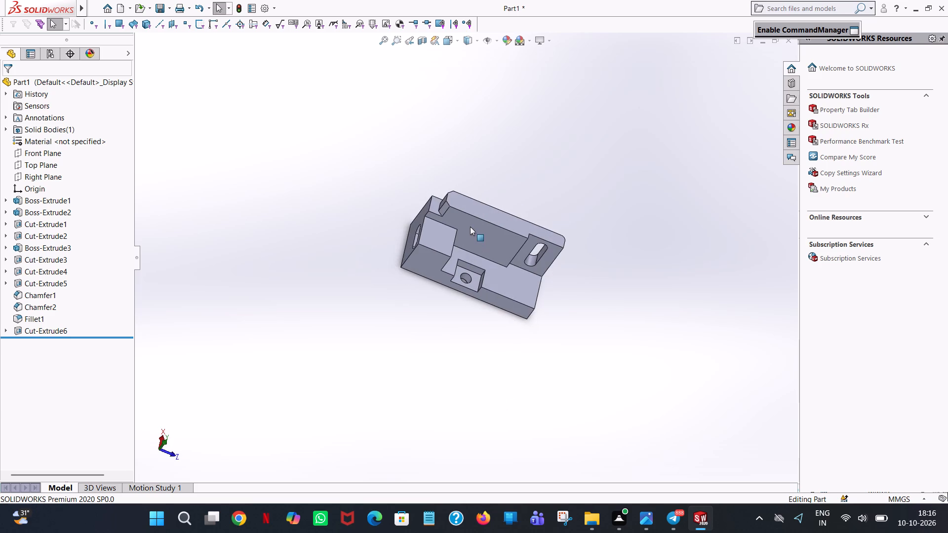
right_click(471, 224)
left_click(549, 190)
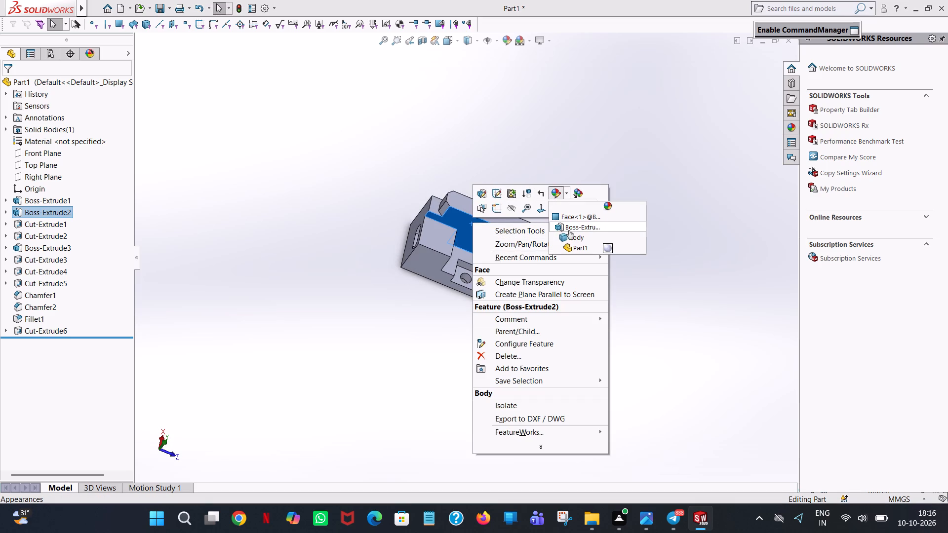
left_click(569, 232)
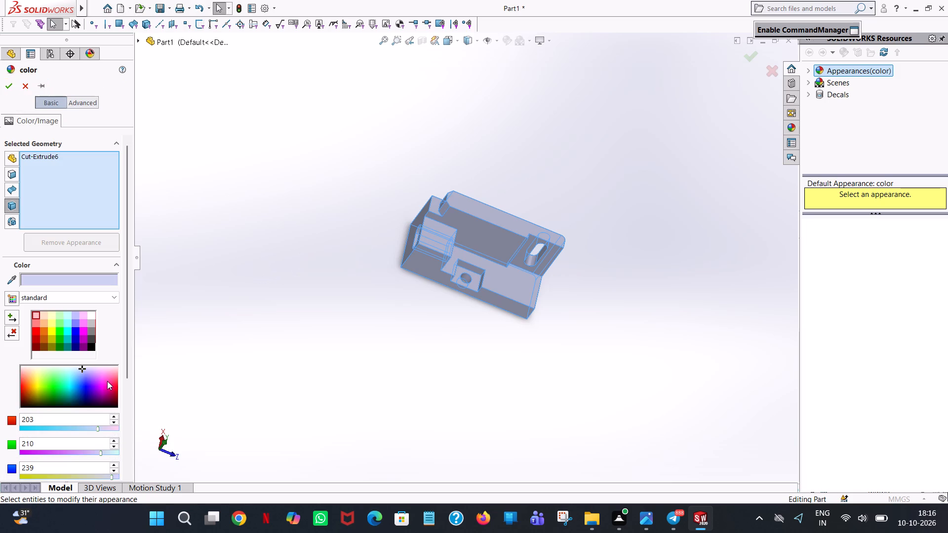
left_click(102, 374)
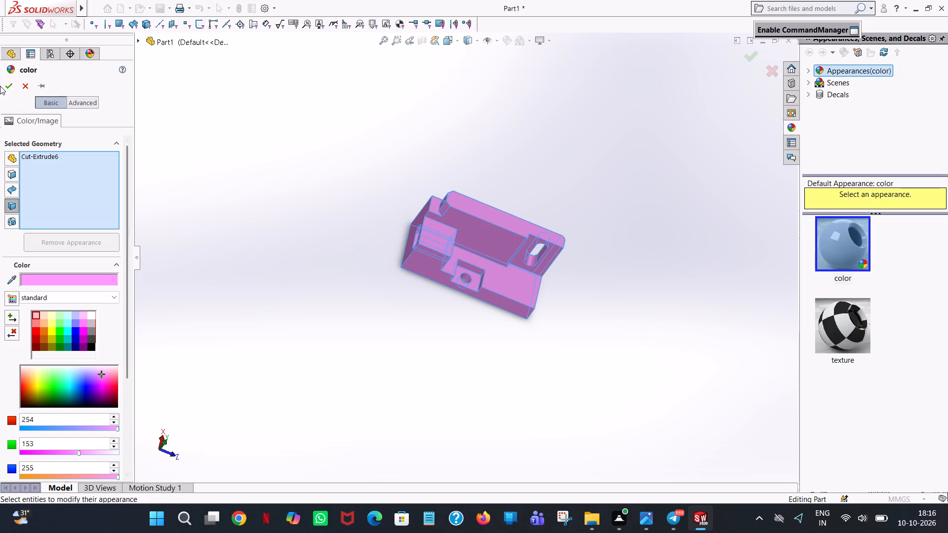
left_click(6, 88)
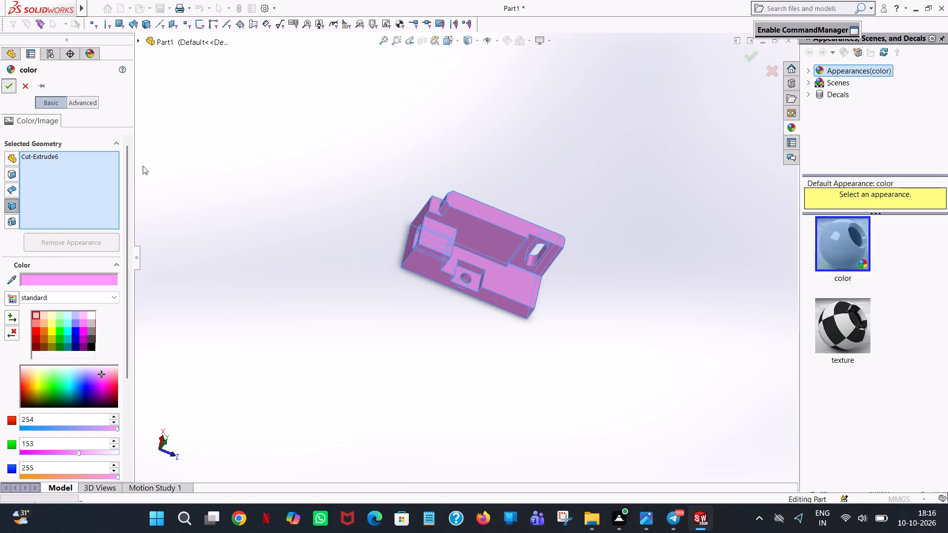
left_click(516, 362)
Examine the coloured bracket from several sides, including its slots, pocket, hole and underside.
middle_click_drag(558, 342, 471, 270)
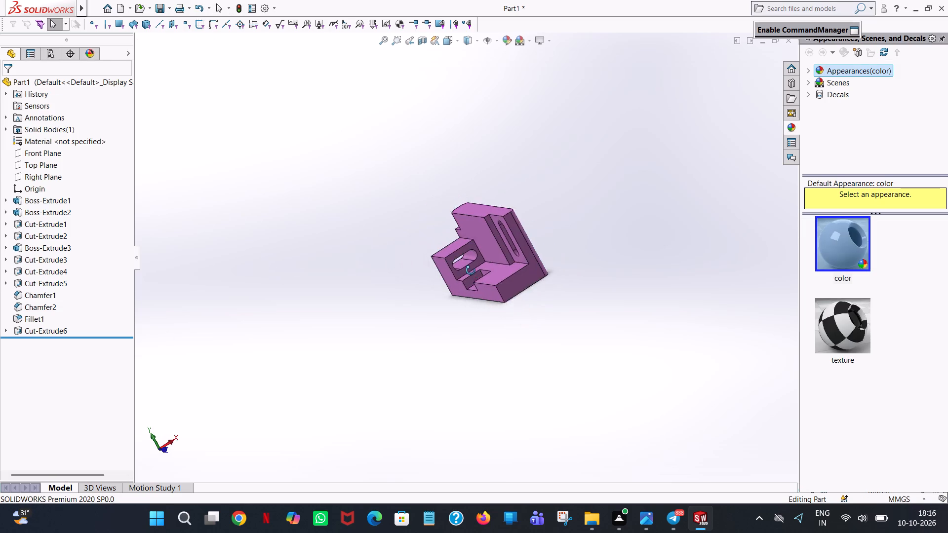
middle_click_drag(471, 270, 529, 235)
scroll(529, 235, "down", 4)
scroll(479, 260, "down", 1)
middle_click_drag(479, 260, 435, 232)
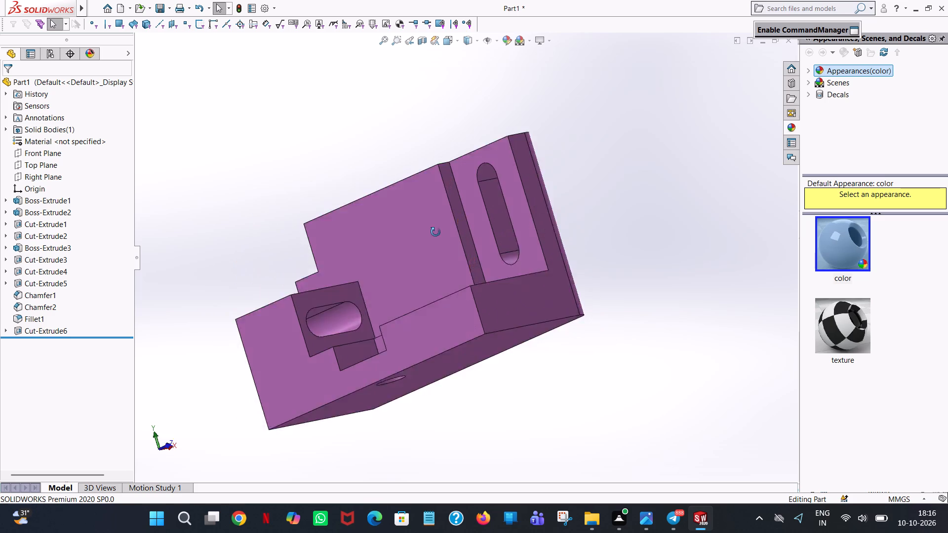
middle_click_drag(435, 232, 651, 252)
scroll(405, 232, "down", 1)
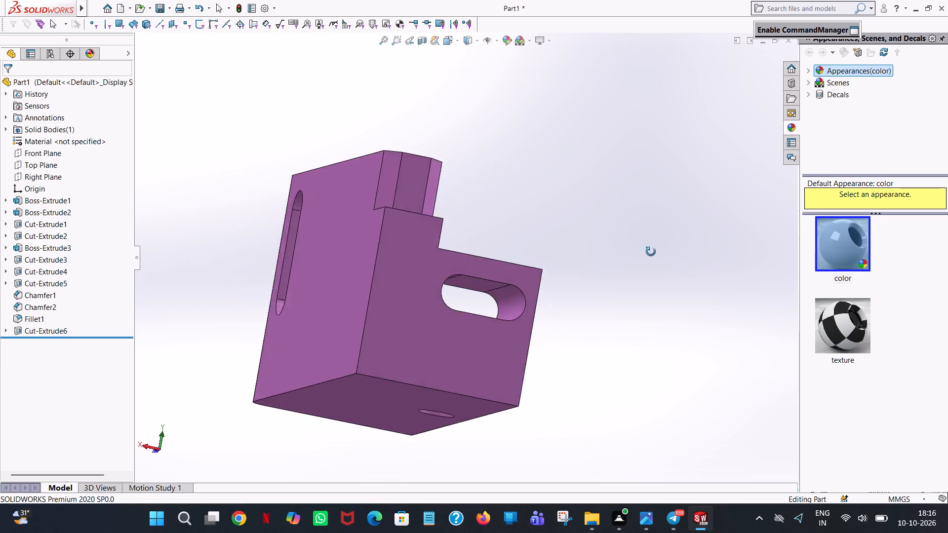
middle_click_drag(651, 252, 518, 335)
scroll(544, 354, "up", 1)
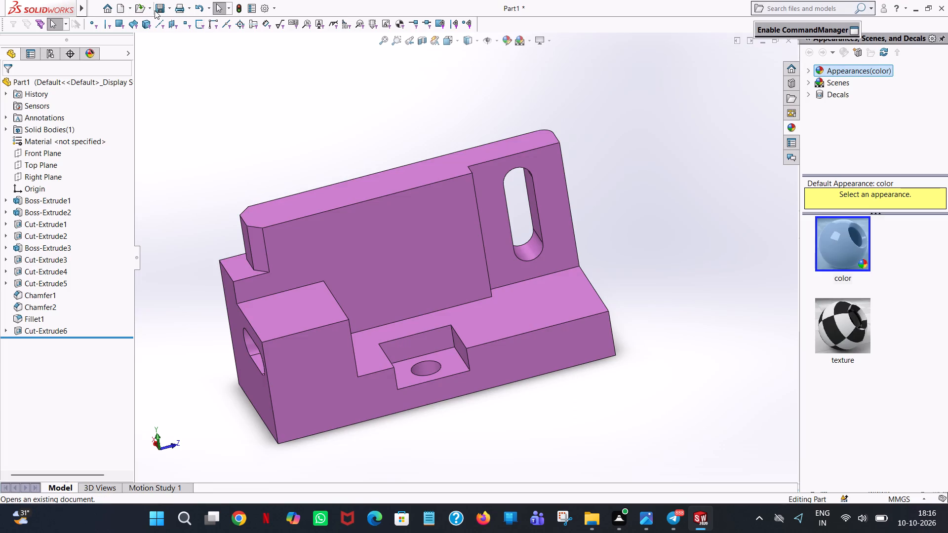
Save the part as "machined support bracket" in the "fuji new design" folder in SOLIDWORKS Part format.
left_click(155, 10)
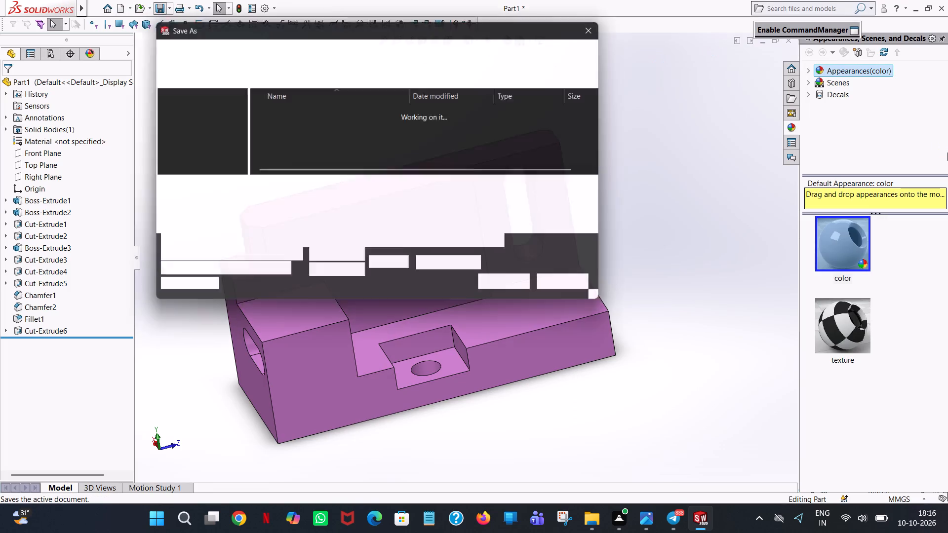
type("ma")
type("chined supportn")
key("BackSpace")
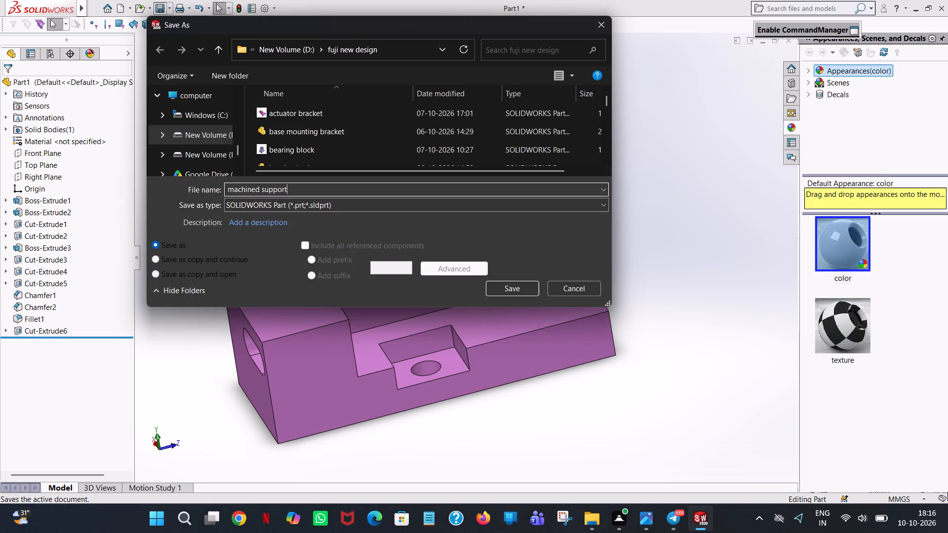
key("space")
key("b")
key("r")
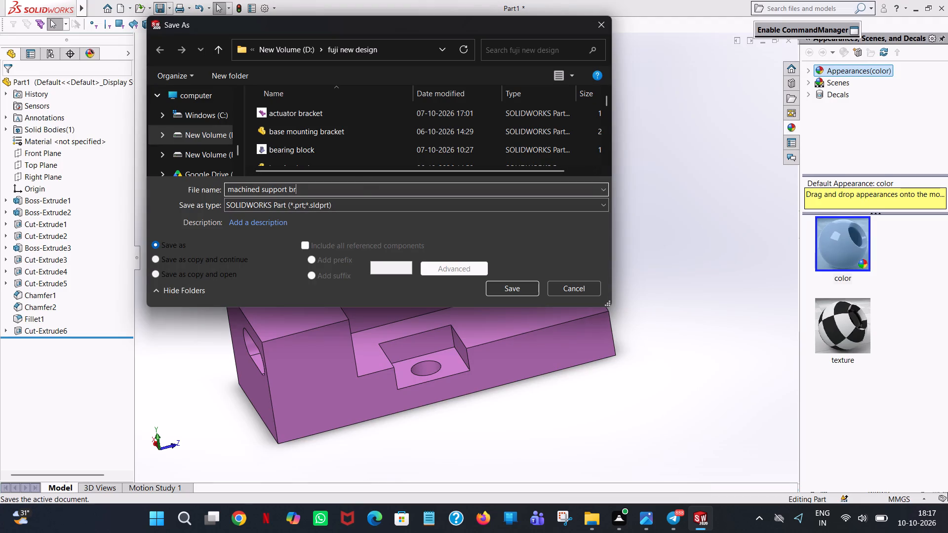
type("acket")
left_click(498, 287)
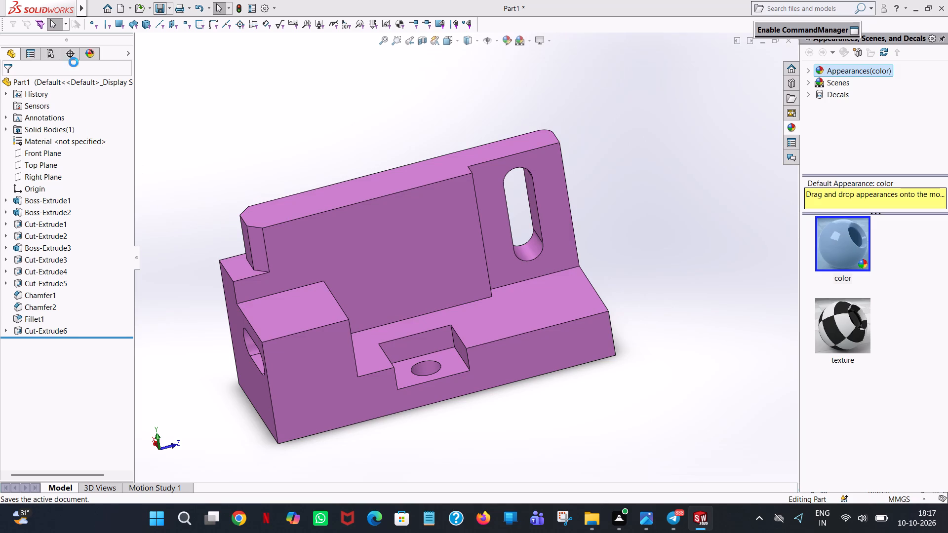
left_click(160, 6)
Save a PDF version of the bracket, named "machined support bracket", in the "fuji new pdf" folder.
left_click(171, 8)
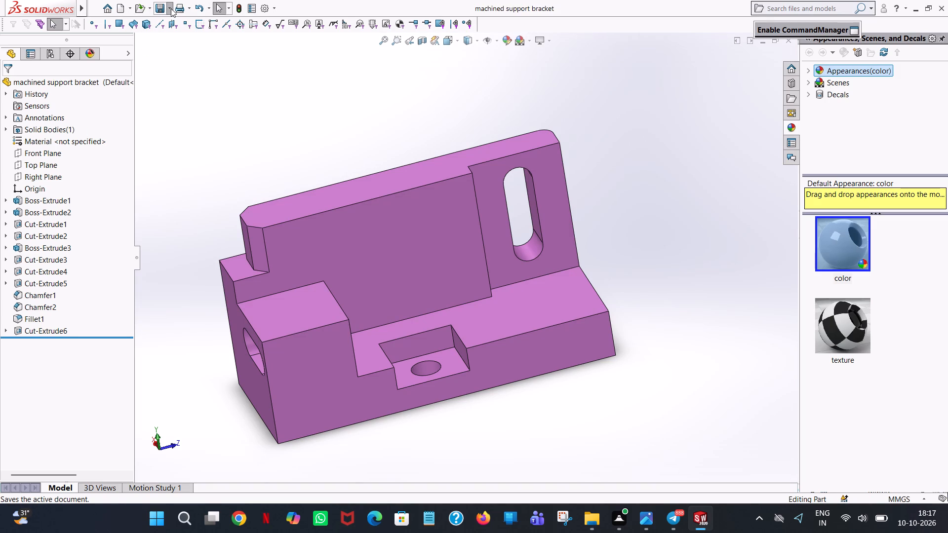
left_click(187, 33)
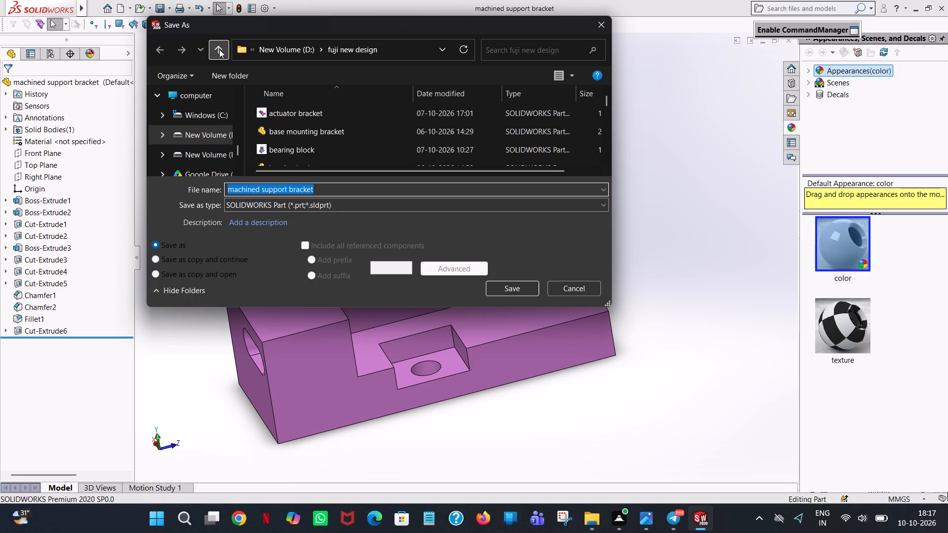
left_click(219, 49)
double_click(576, 129)
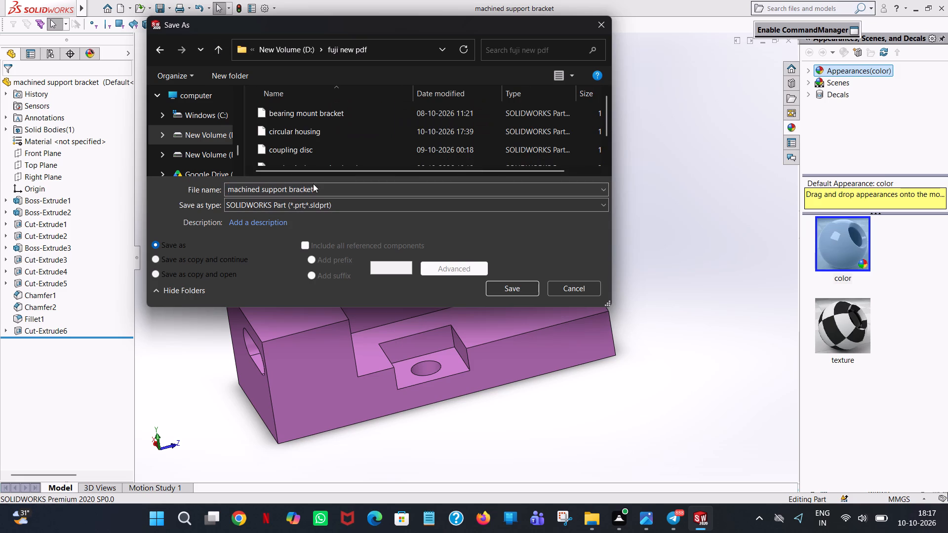
left_click(326, 211)
left_click(336, 291)
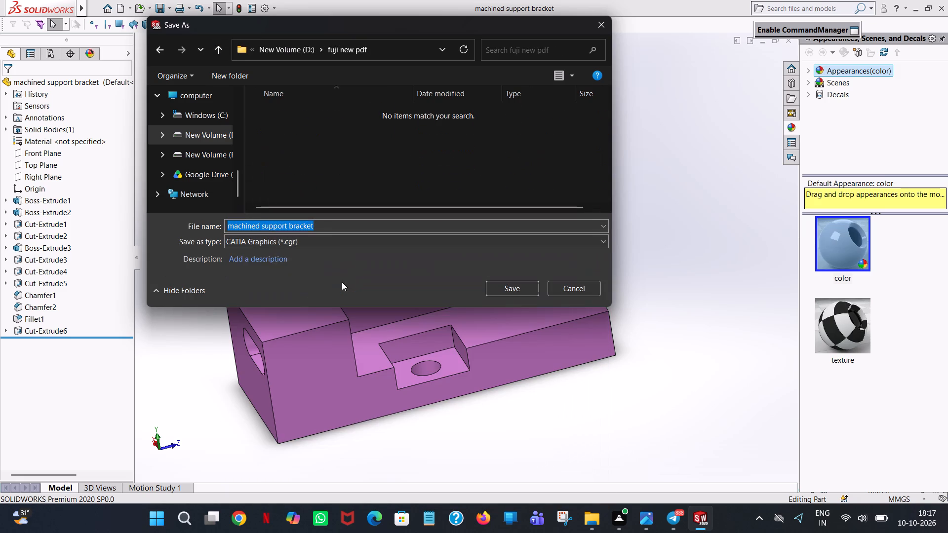
left_click(332, 240)
left_click(380, 51)
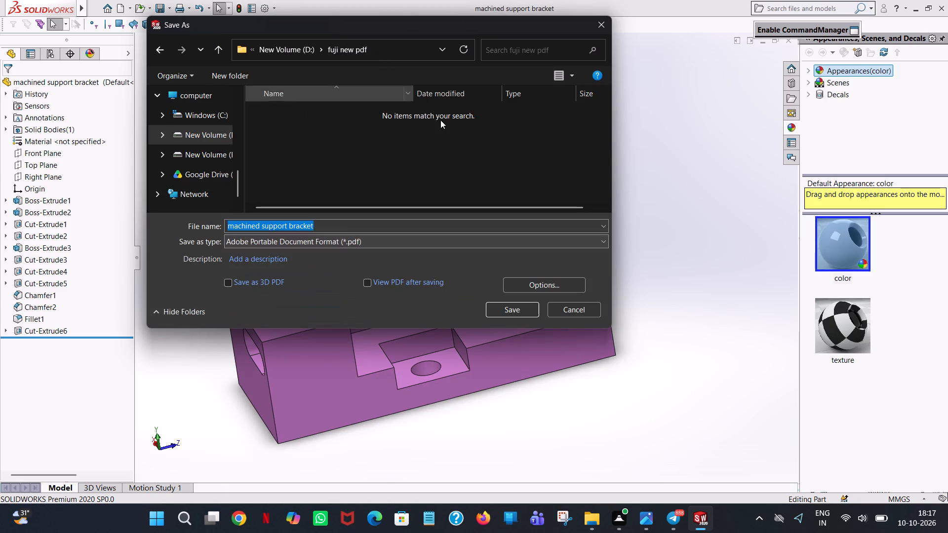
left_click(507, 307)
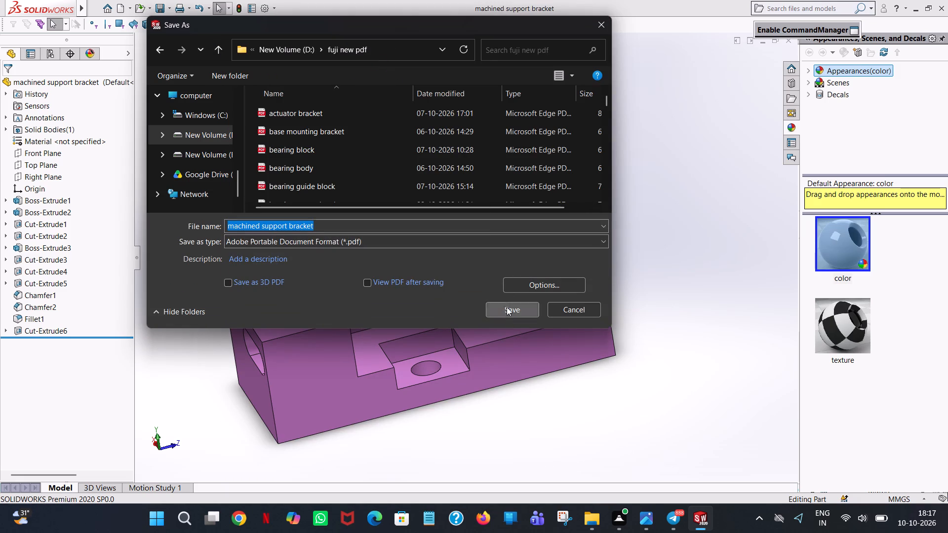